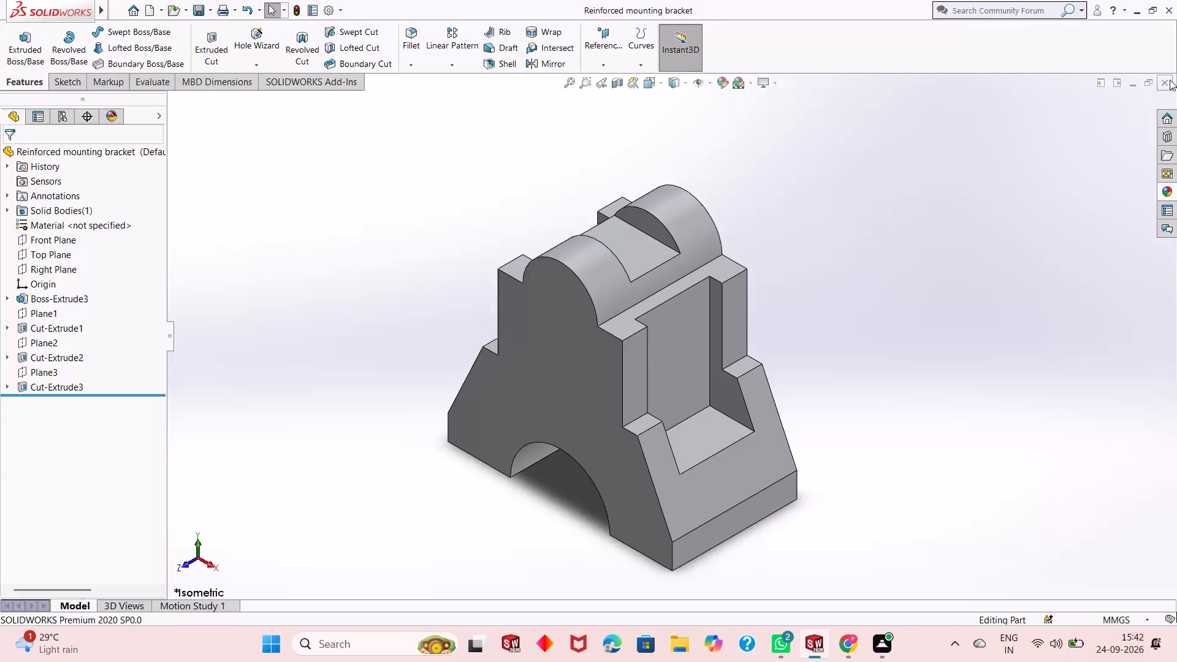
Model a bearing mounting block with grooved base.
Close the mounting bracket part and create a new part document.
{"action": "left_click", "coordinate": [1170, 80]}
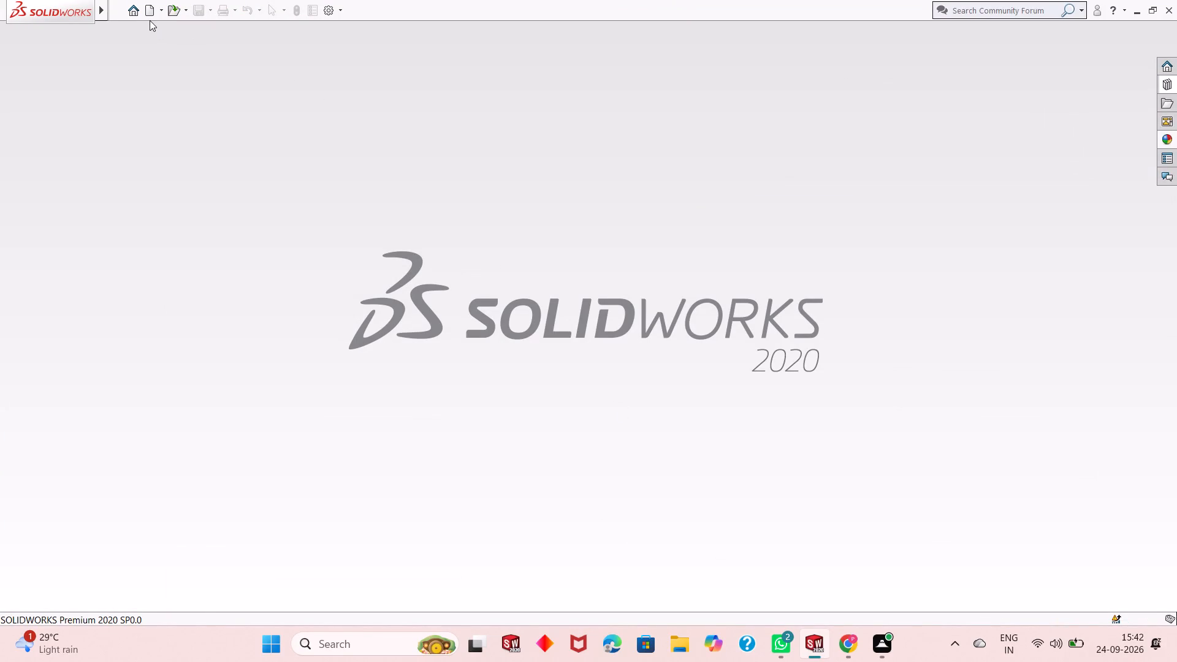
{"action": "left_click", "coordinate": [149, 12]}
{"action": "double_click", "coordinate": [302, 297]}
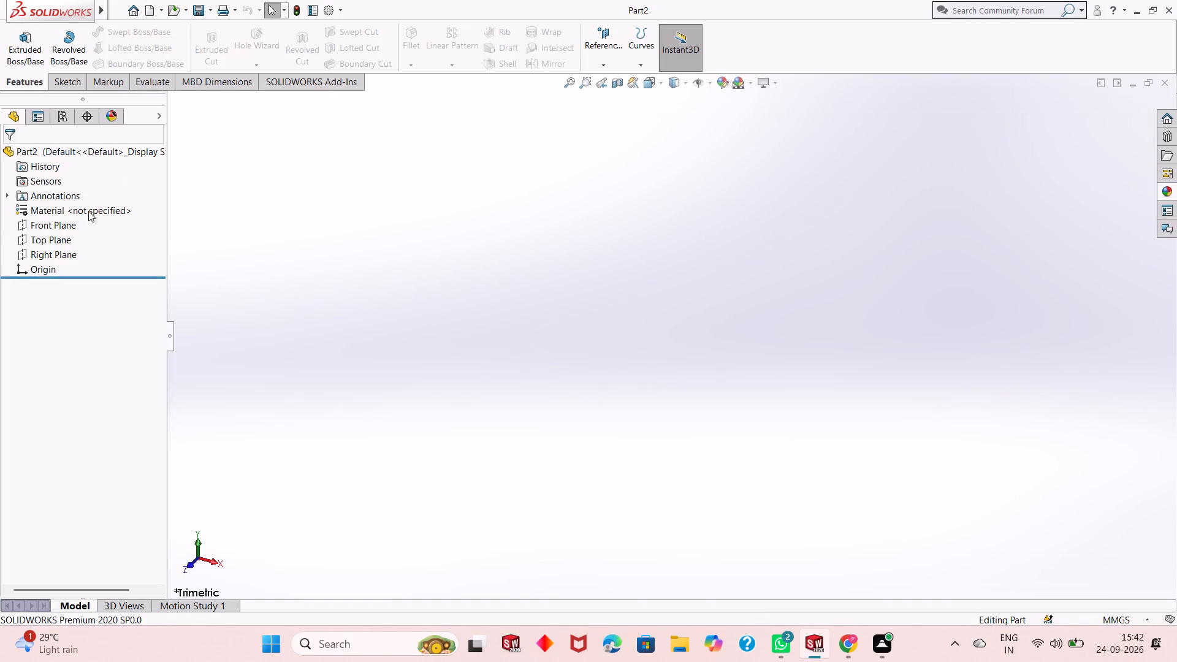
Start a sketch on the Front Plane and draw a 100 mm horizontal line rightward from the origin.
{"action": "left_click", "coordinate": [50, 224]}
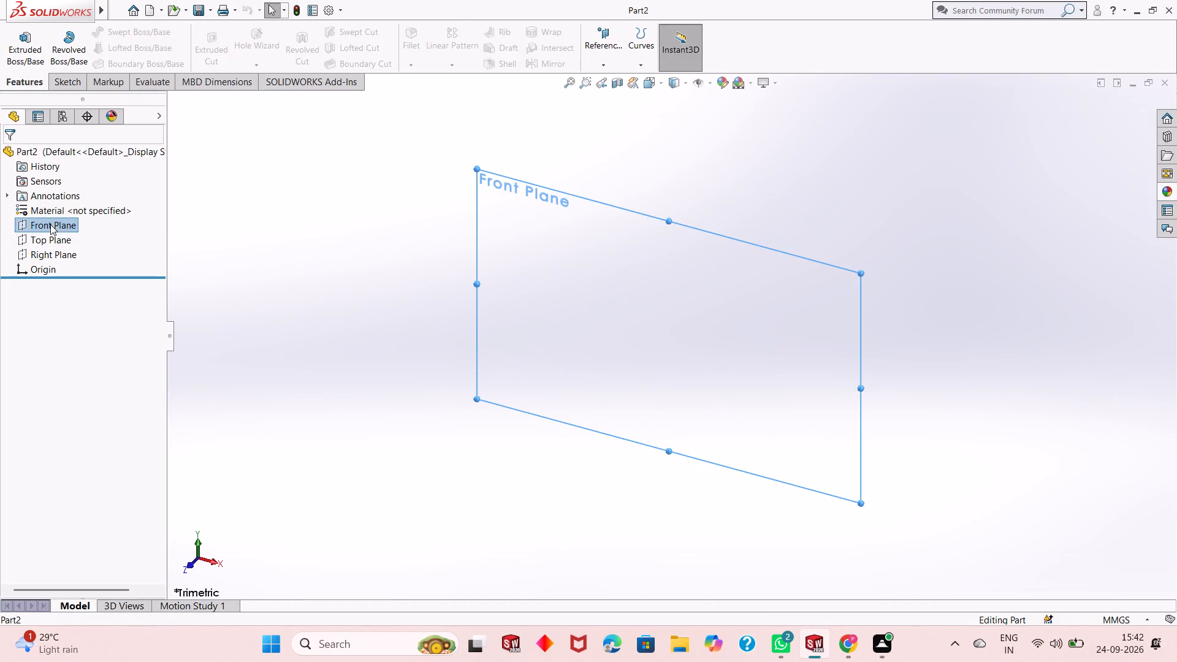
{"action": "left_click", "coordinate": [62, 203]}
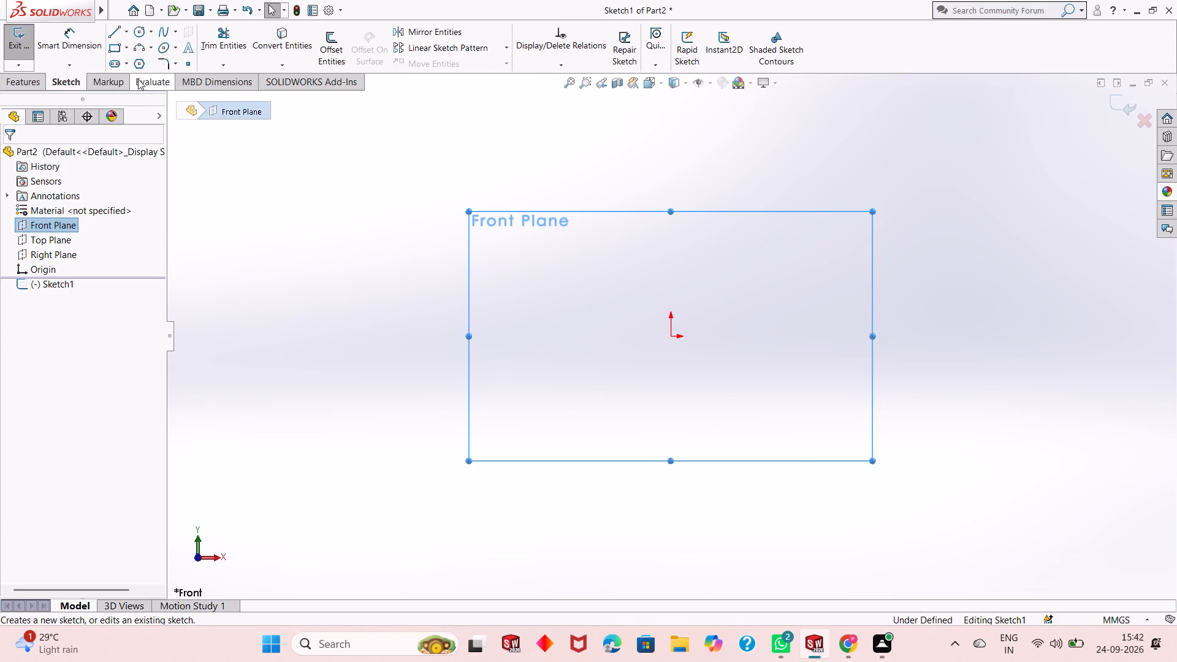
{"action": "left_click", "coordinate": [113, 39]}
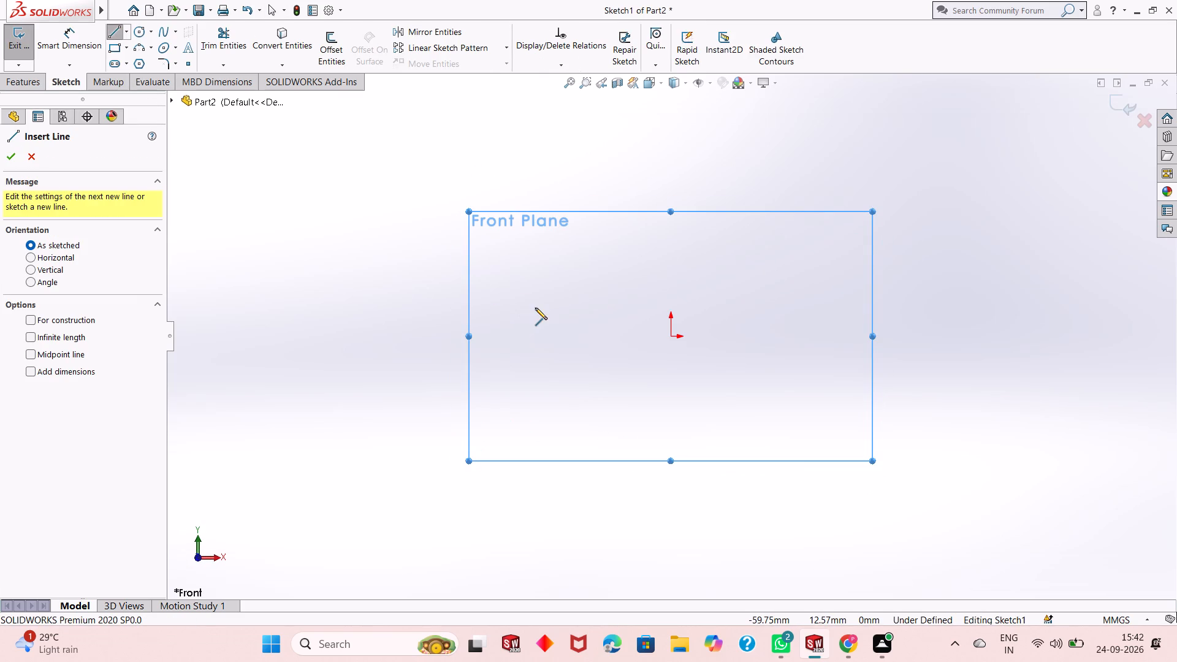
{"action": "left_click", "coordinate": [670, 337]}
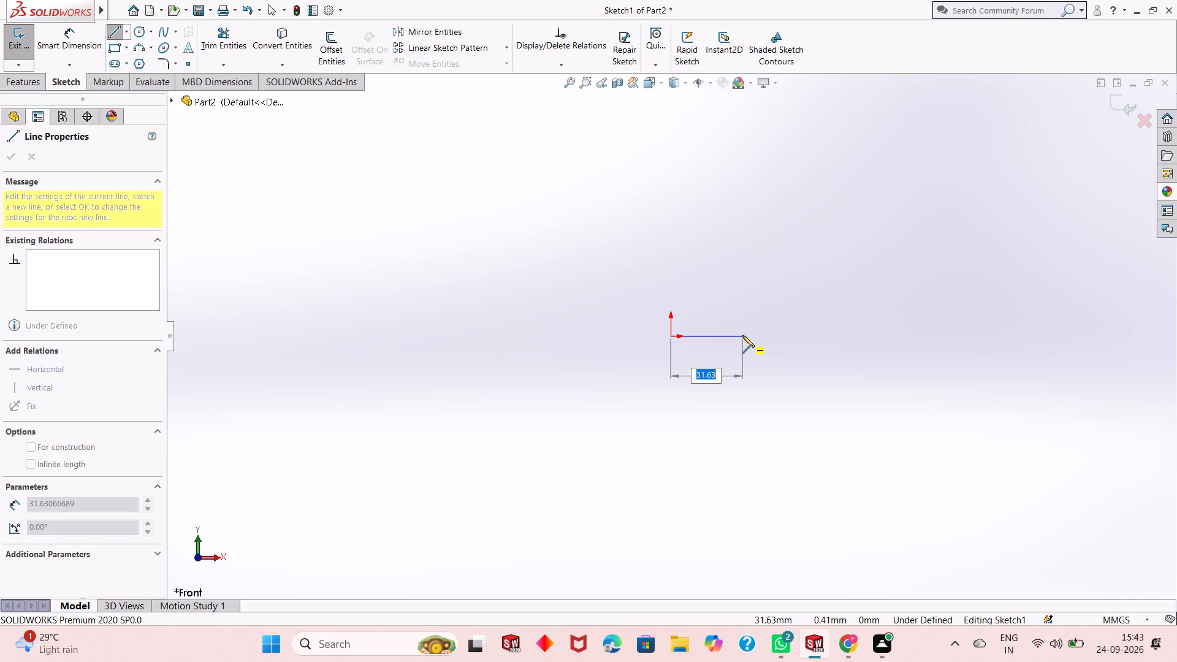
{"action": "type", "text": "100"}
{"action": "key", "text": "Return"}
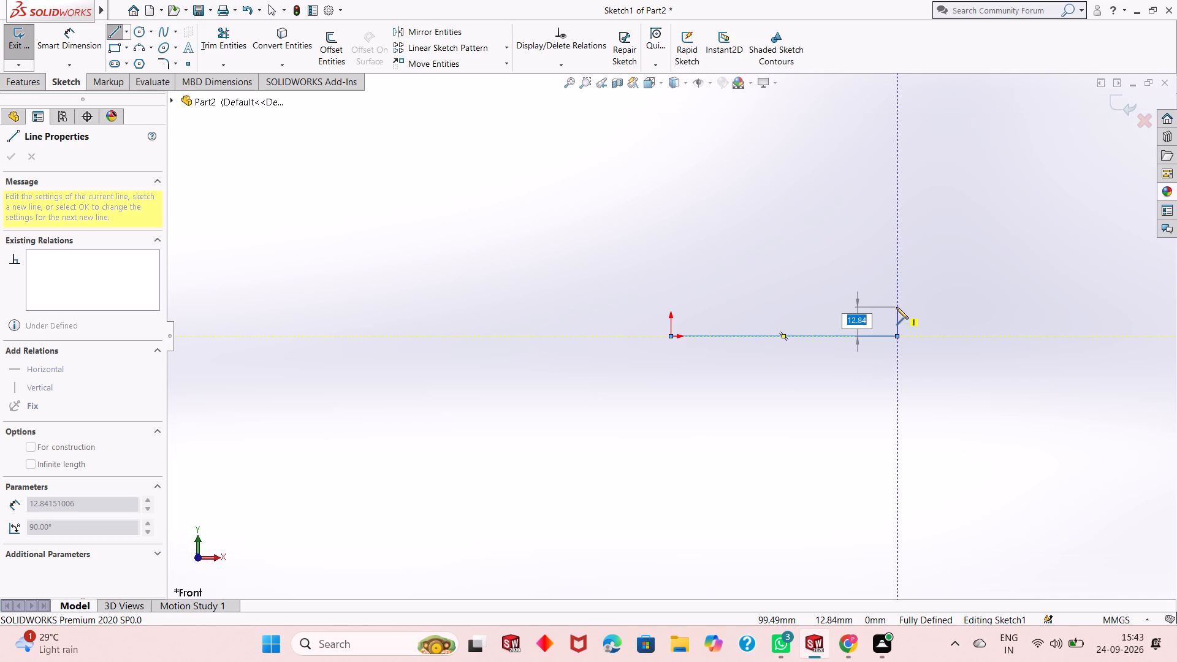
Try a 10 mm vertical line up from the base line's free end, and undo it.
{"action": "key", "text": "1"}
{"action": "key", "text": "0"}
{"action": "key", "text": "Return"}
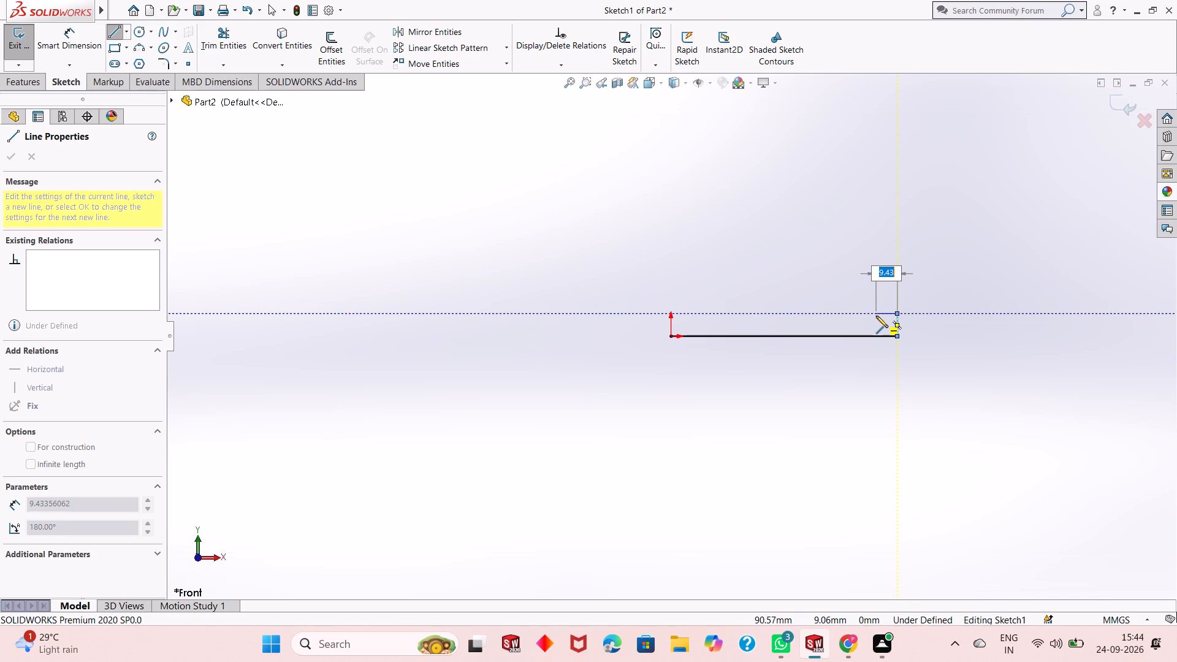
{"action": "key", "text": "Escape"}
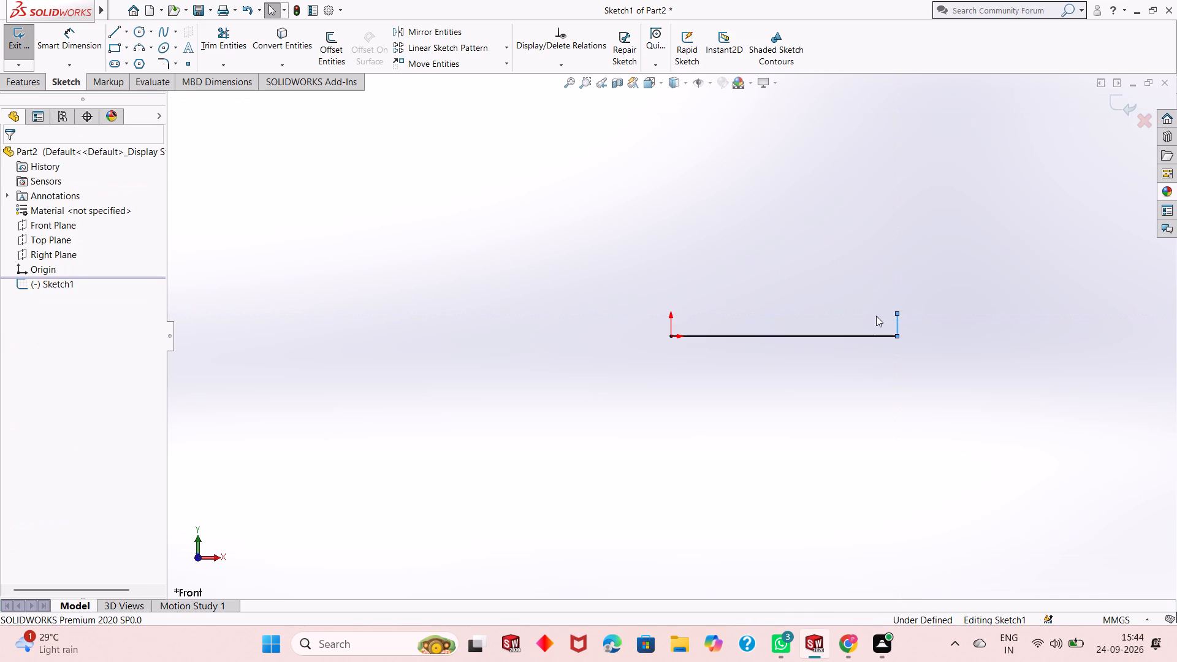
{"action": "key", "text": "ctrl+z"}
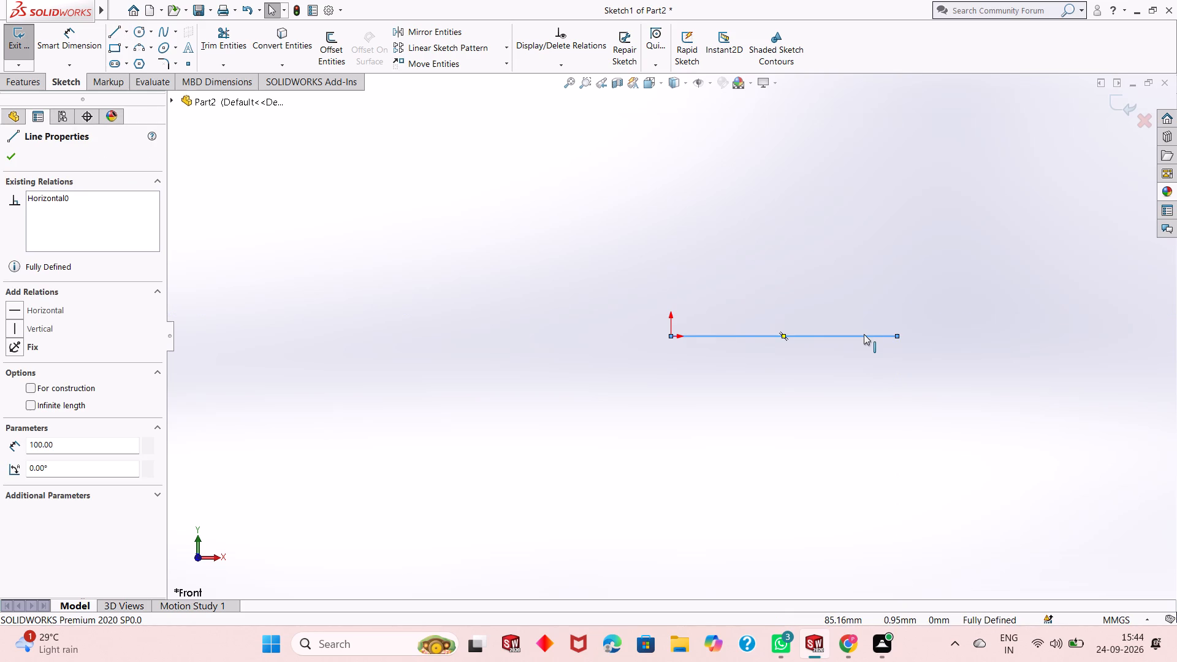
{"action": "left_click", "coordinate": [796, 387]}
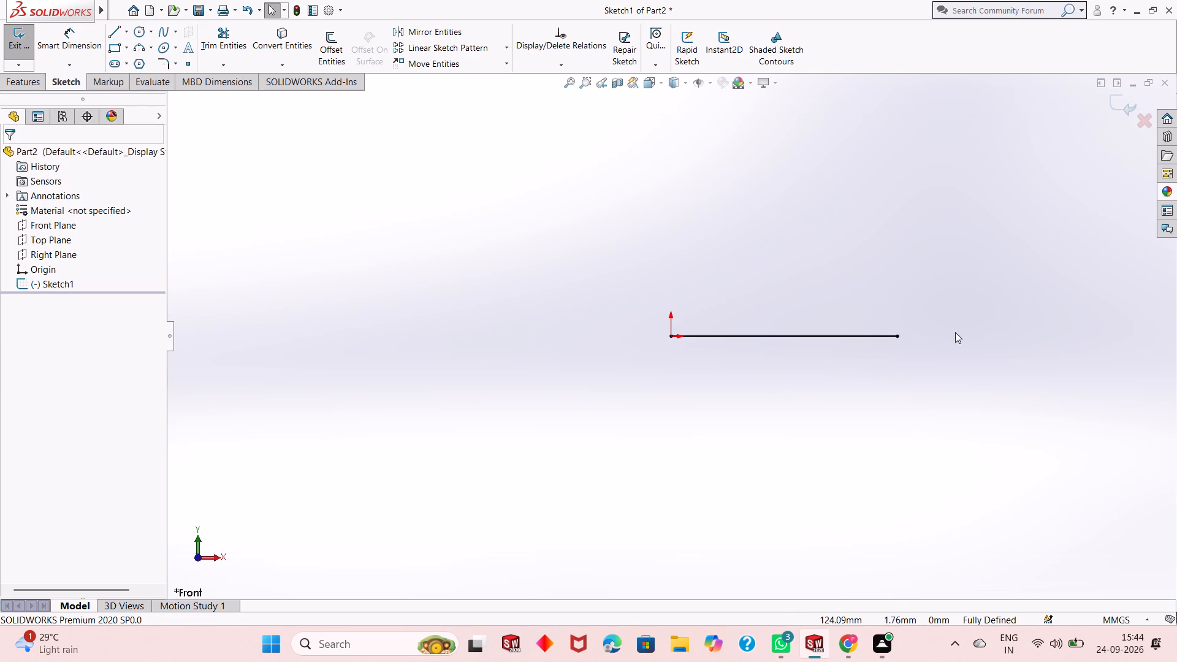
Draw the profile's right side up from the base line's end: 15 mm, a 10 by 10 mm inward notch, and 15 mm more.
{"action": "scroll", "coordinate": [945, 327], "scroll_direction": "up", "scroll_amount": 2}
{"action": "scroll", "coordinate": [945, 315], "scroll_direction": "down", "scroll_amount": 3}
{"action": "scroll", "coordinate": [757, 345], "scroll_direction": "down", "scroll_amount": 1}
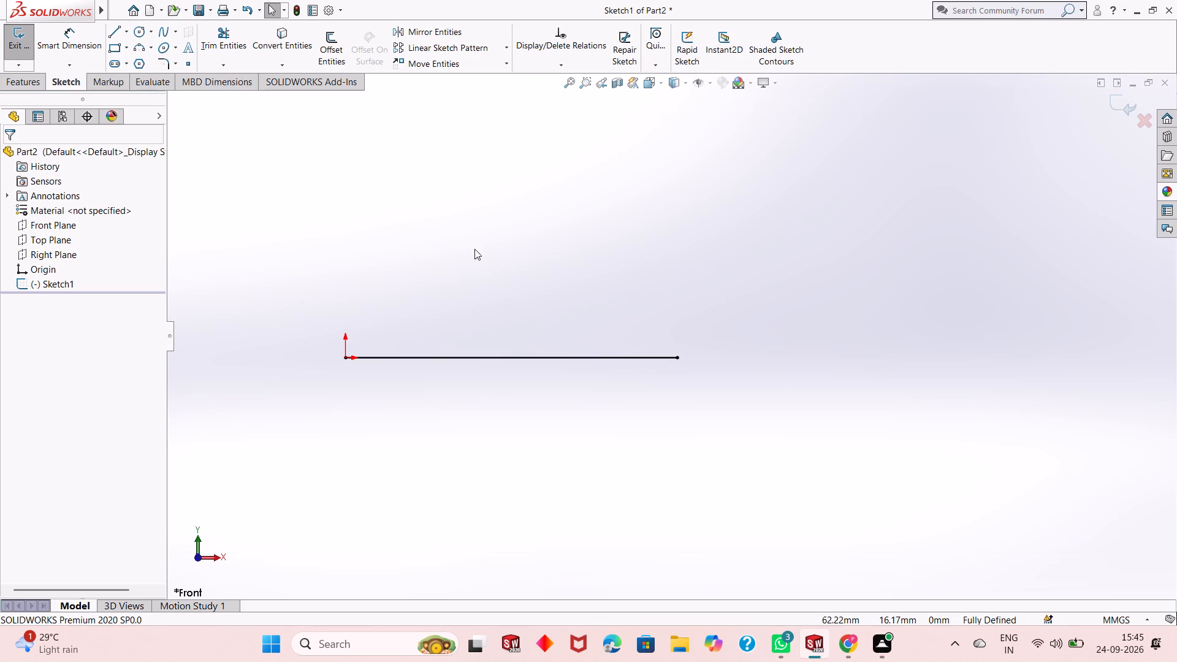
{"action": "left_click", "coordinate": [116, 36]}
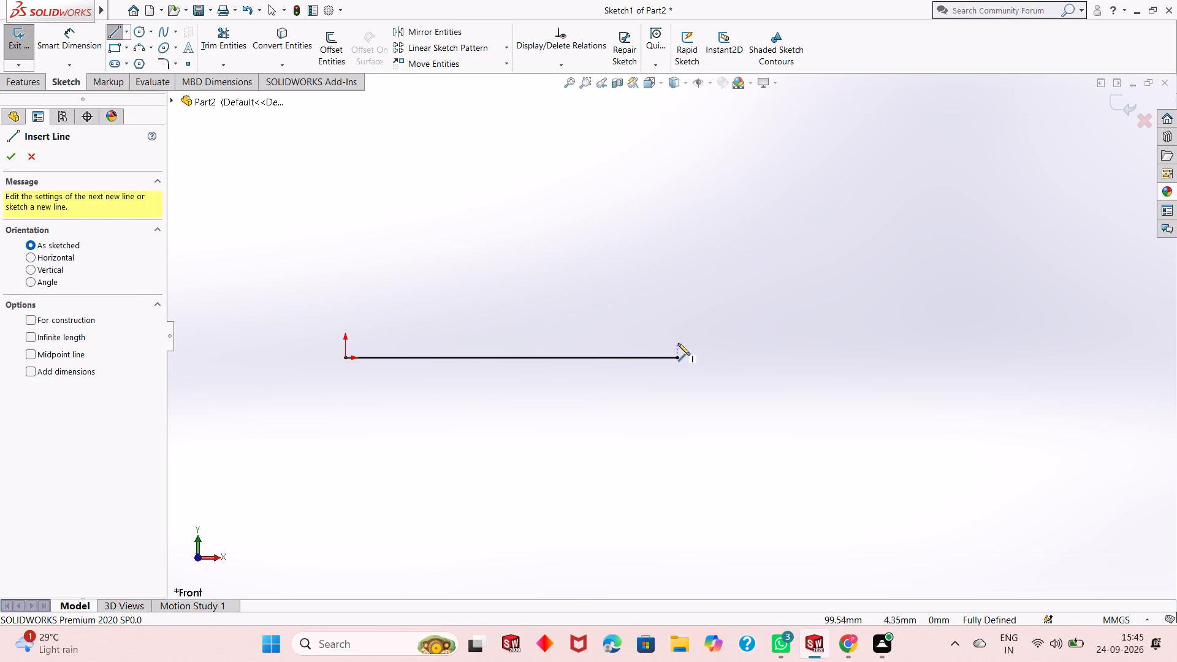
{"action": "left_click", "coordinate": [679, 360]}
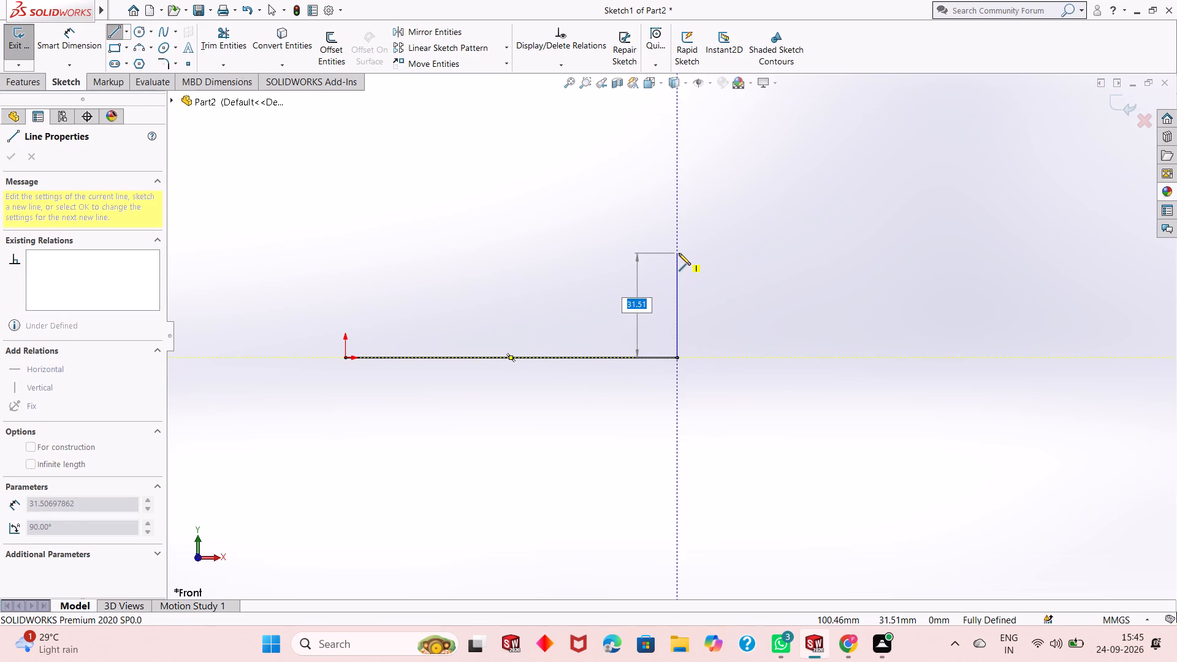
{"action": "type", "text": "15"}
{"action": "key", "text": "Return"}
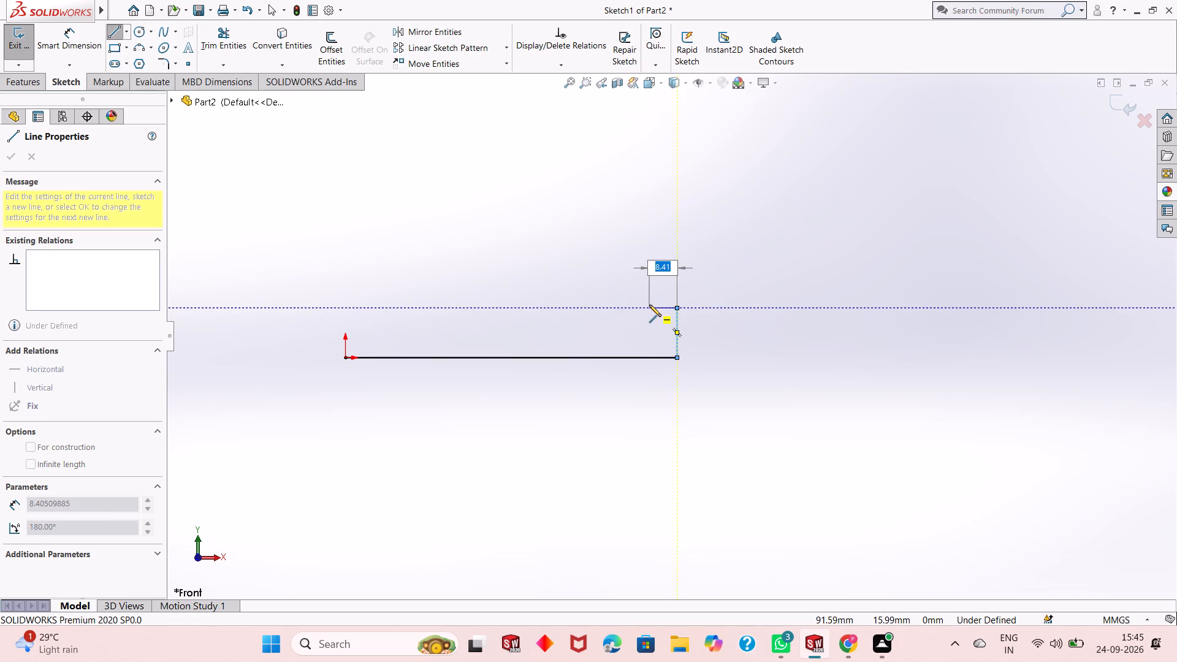
{"action": "type", "text": "10"}
{"action": "key", "text": "Return"}
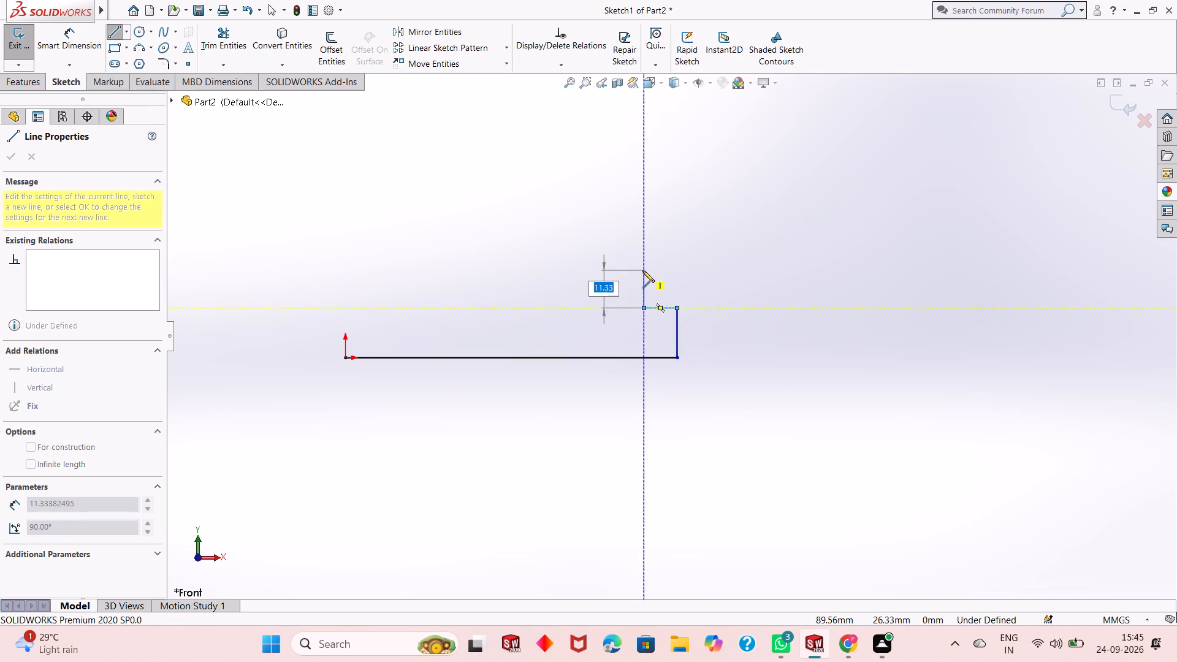
{"action": "type", "text": "10"}
{"action": "key", "text": "Return"}
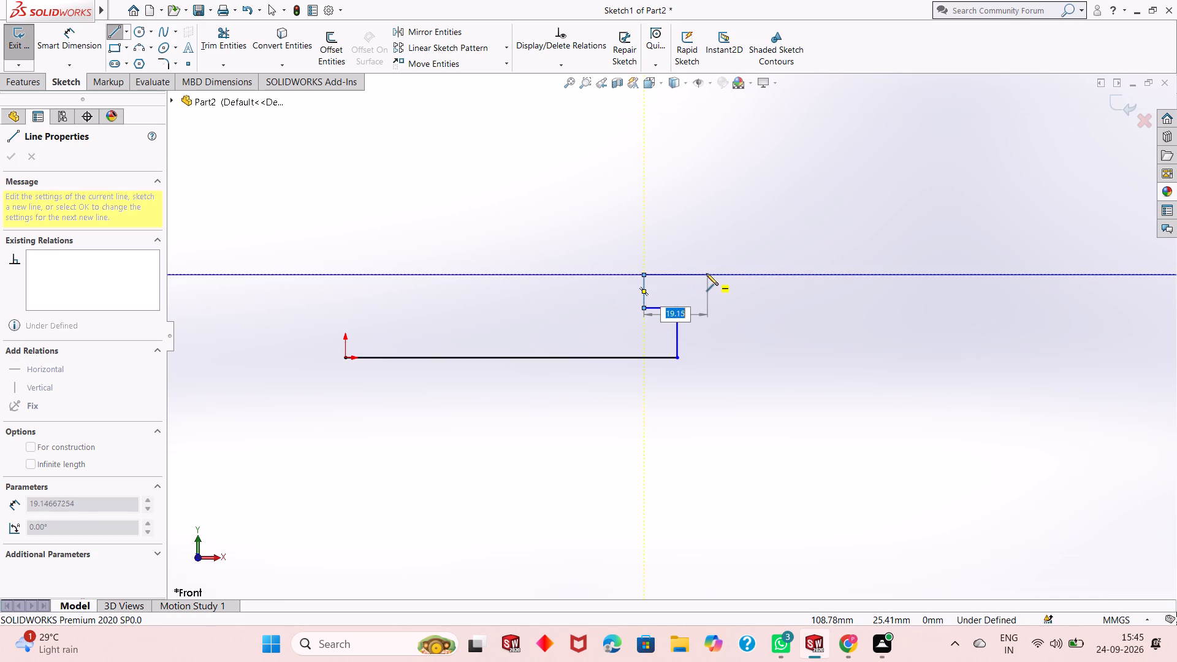
{"action": "left_click", "coordinate": [679, 272]}
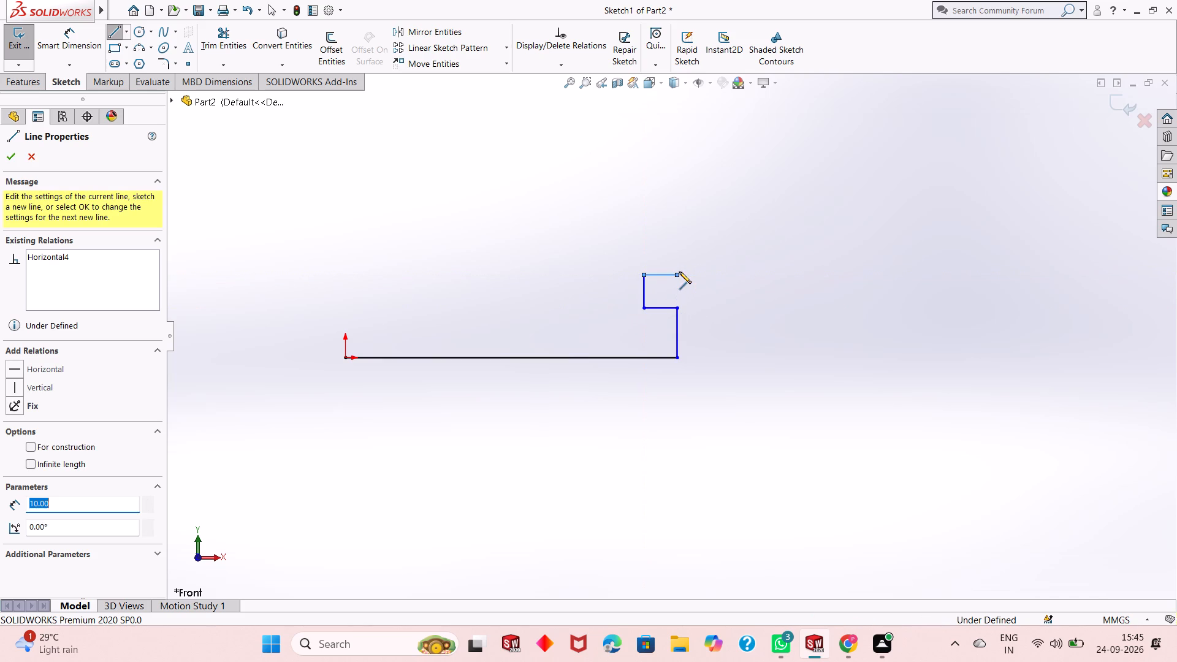
{"action": "type", "text": "15"}
{"action": "key", "text": "Return"}
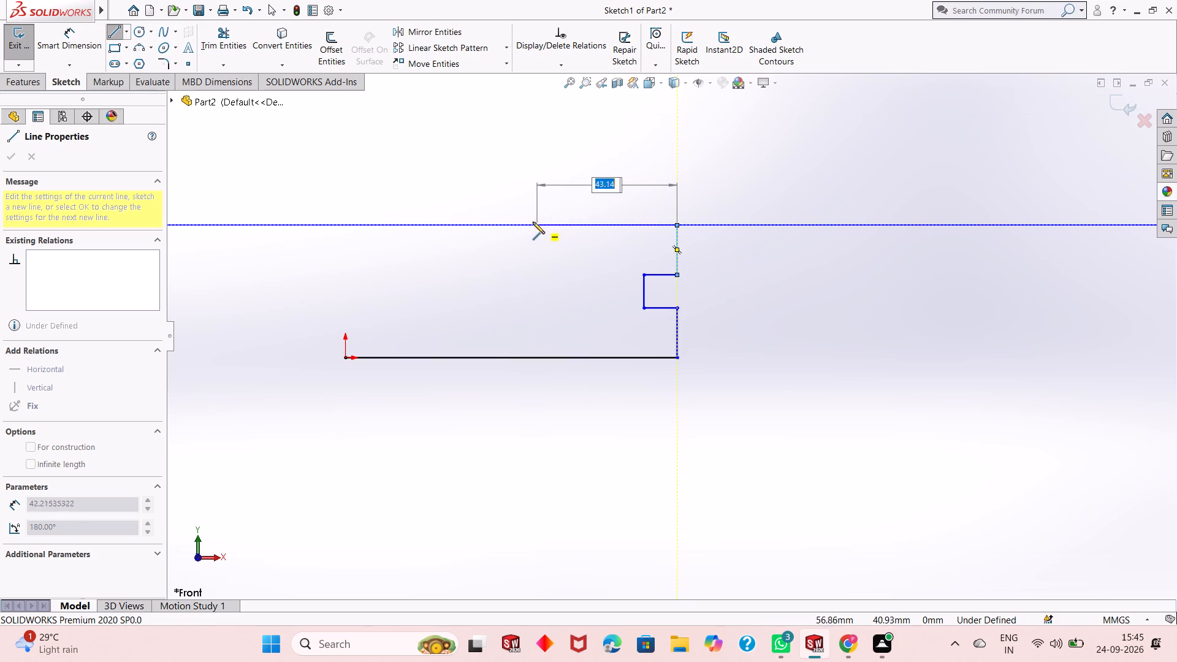
Continue the profile with a 100 mm top line leftward, a 15 mm line down and a 10 mm line inward.
{"action": "left_click", "coordinate": [348, 227]}
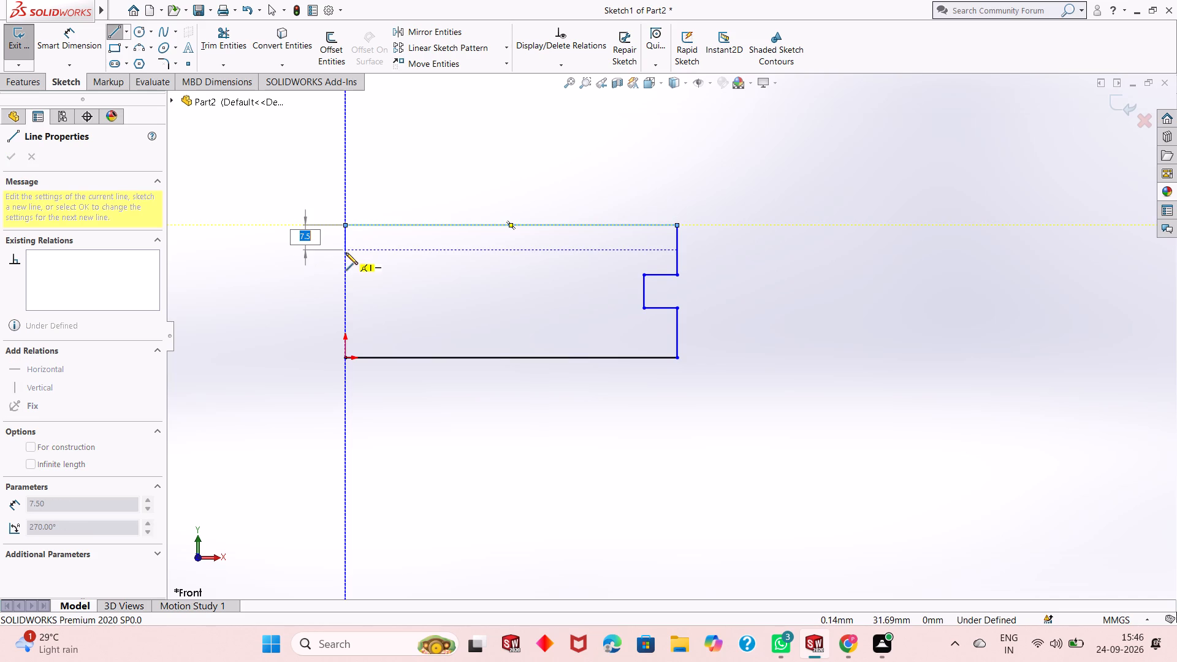
{"action": "type", "text": "15"}
{"action": "key", "text": "Return"}
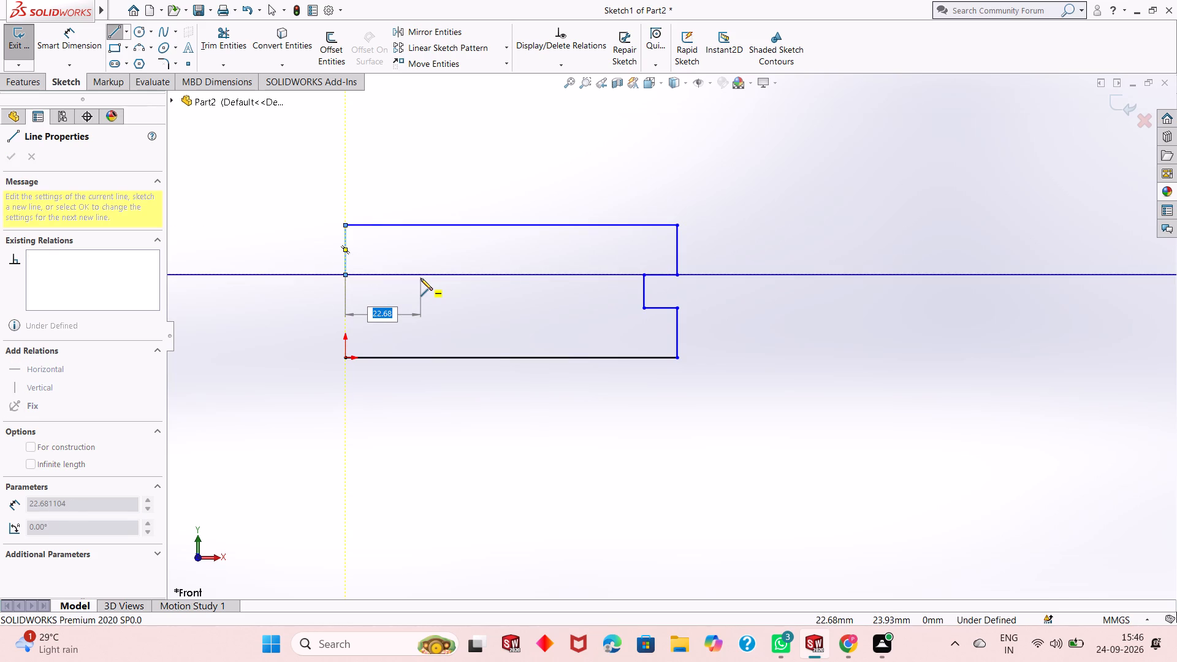
{"action": "type", "text": "10"}
{"action": "key", "text": "Return"}
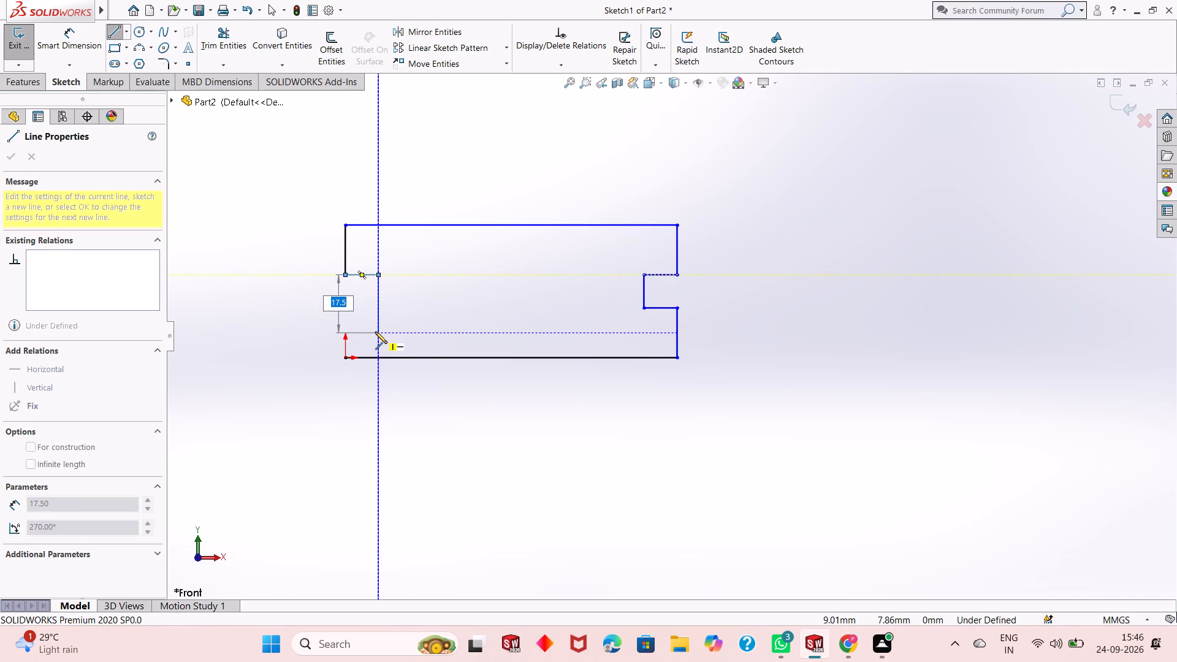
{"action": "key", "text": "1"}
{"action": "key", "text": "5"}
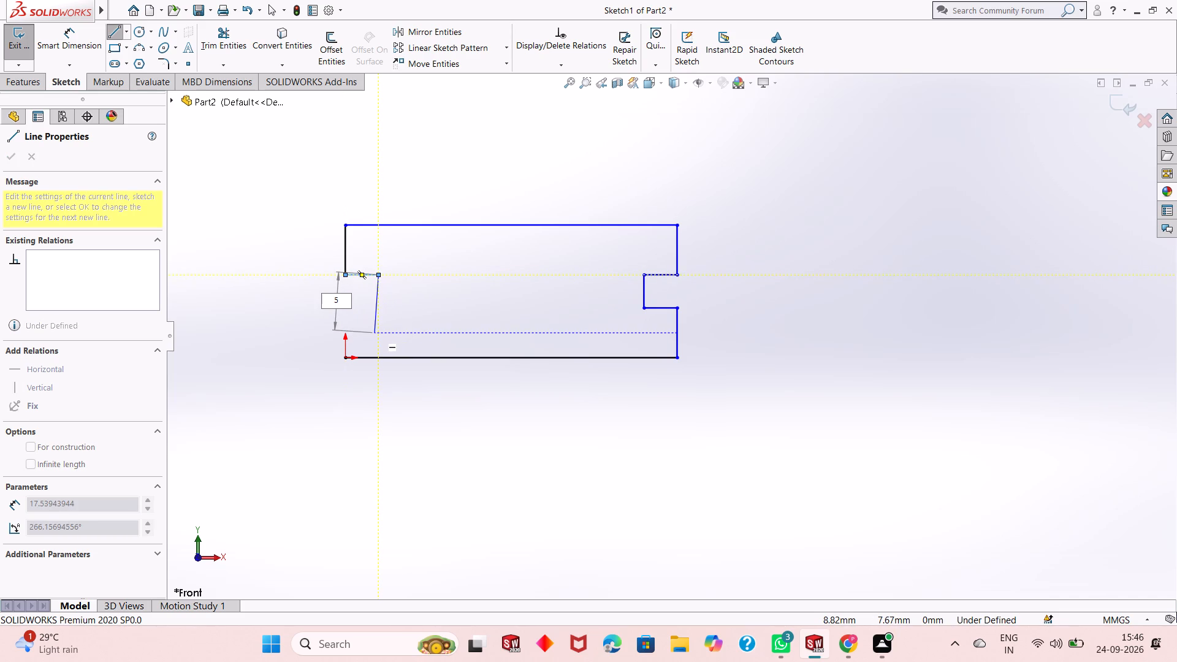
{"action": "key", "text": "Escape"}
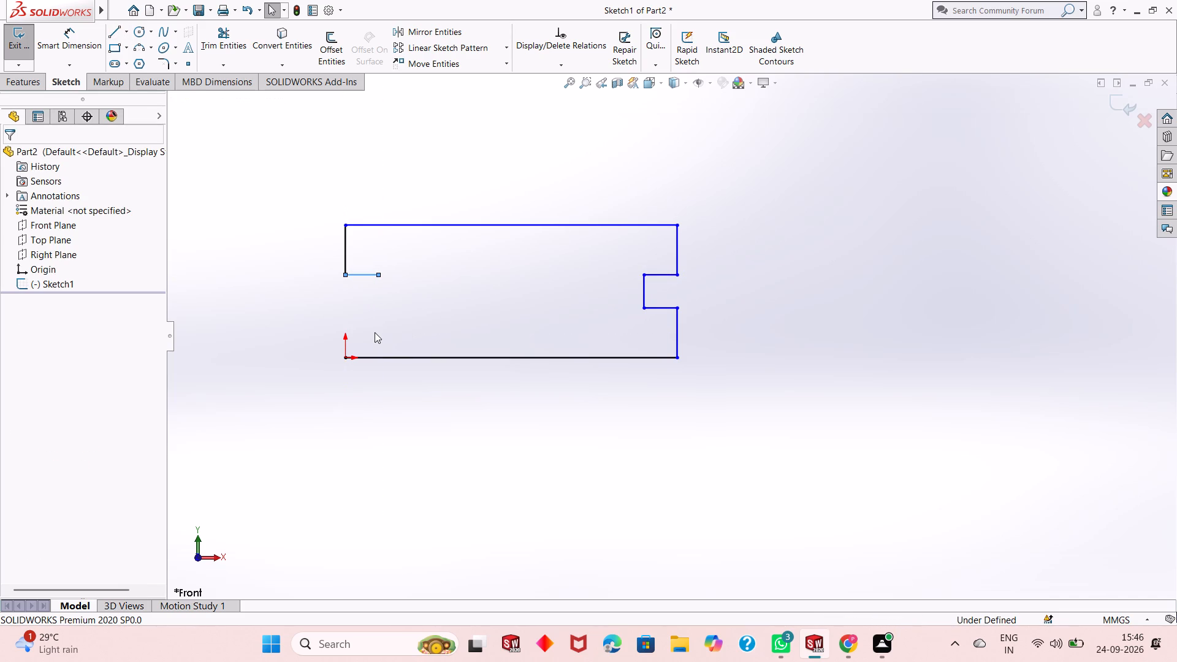
Finish the left notch with lines 10 mm down and 10 mm outward, and close the profile with a vertical line to the origin.
{"action": "key", "text": "l"}
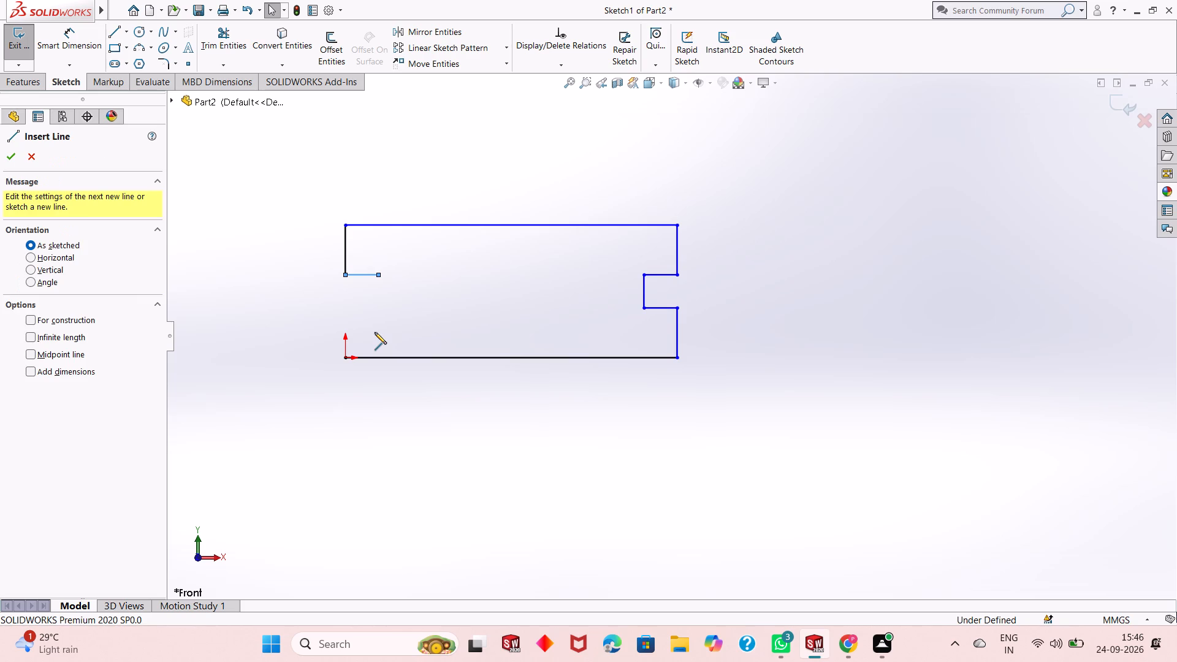
{"action": "left_click", "coordinate": [378, 274]}
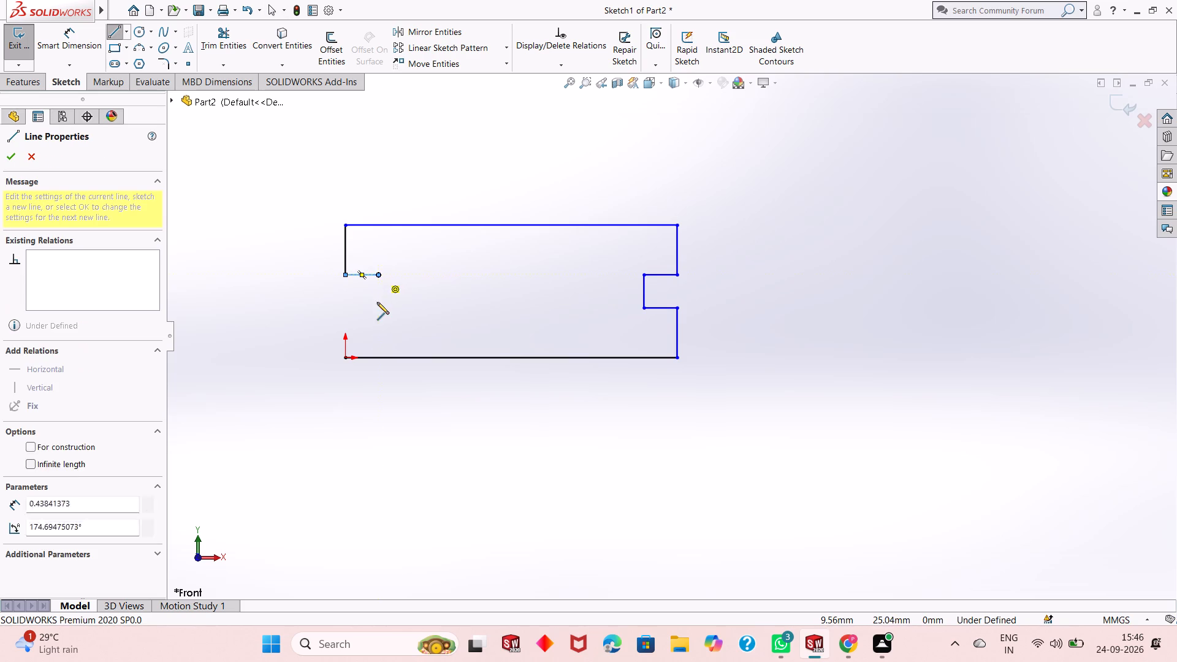
{"action": "type", "text": "10"}
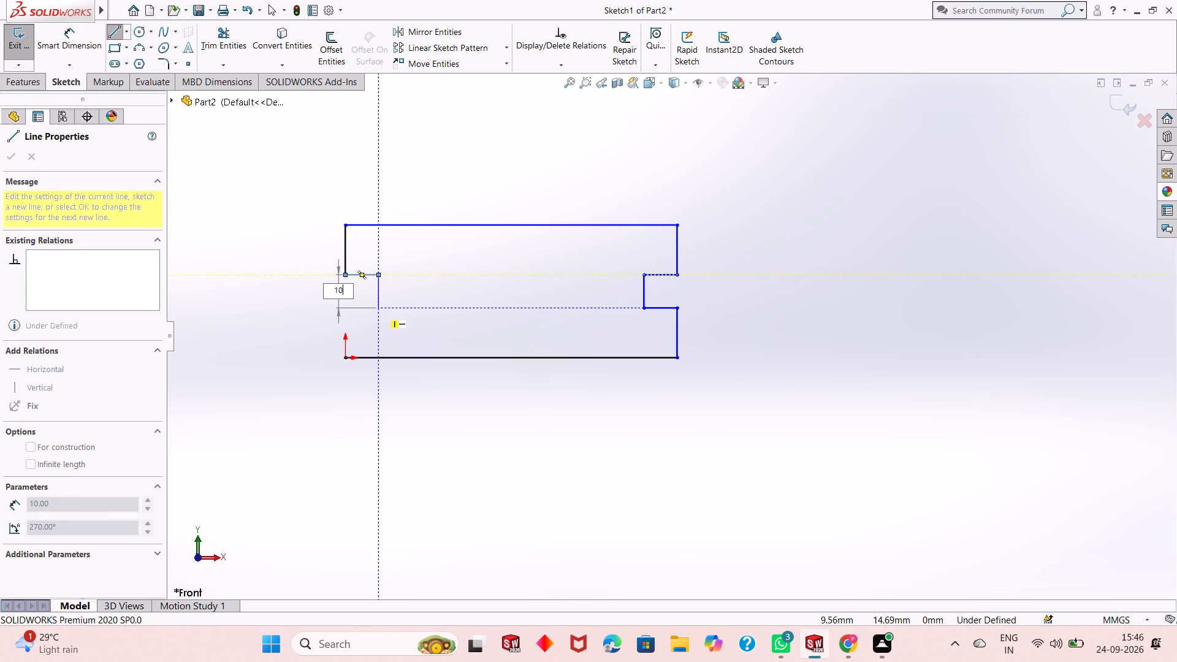
{"action": "key", "text": "Return"}
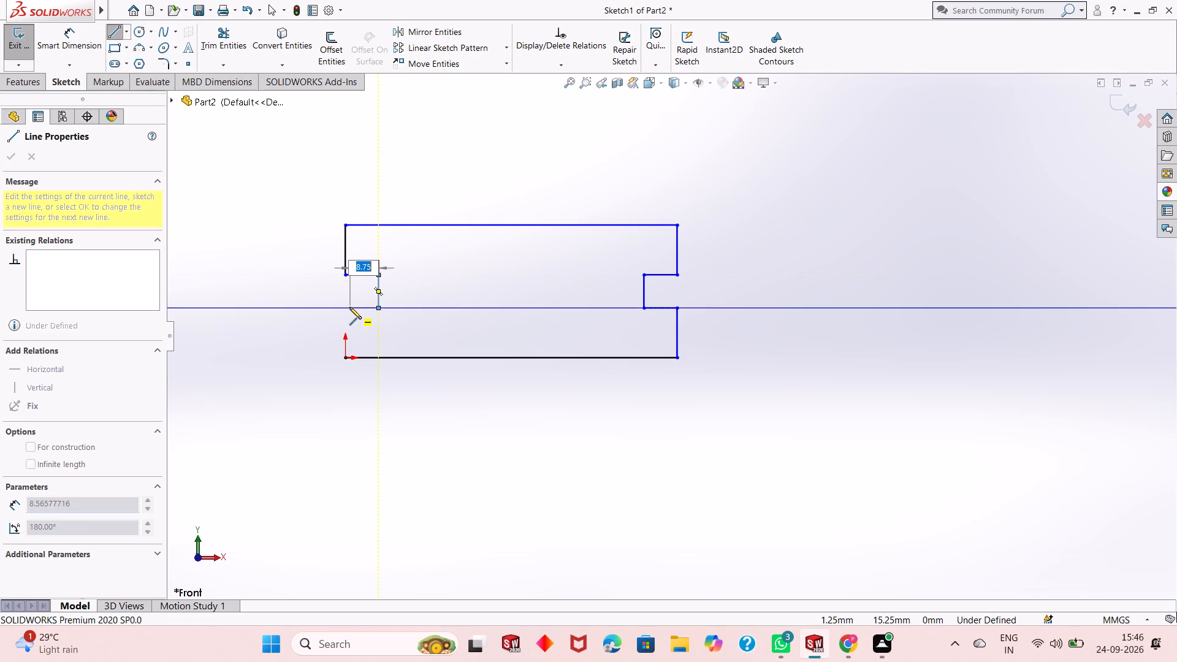
{"action": "type", "text": "10"}
{"action": "key", "text": "Return"}
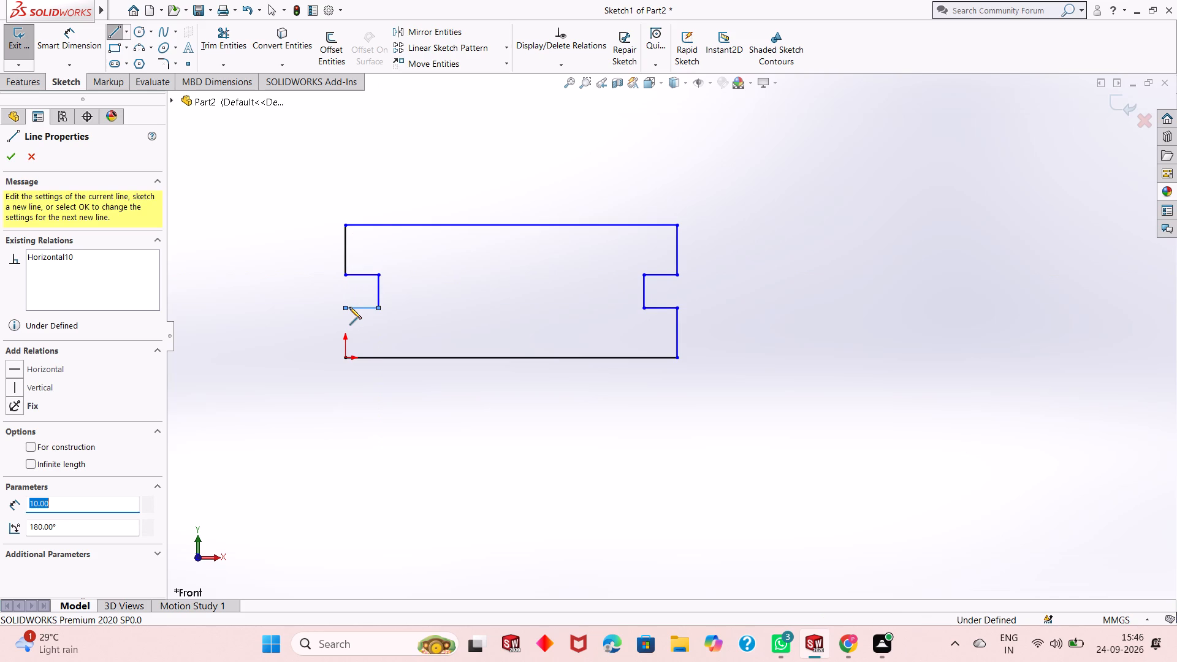
{"action": "left_click", "coordinate": [344, 357]}
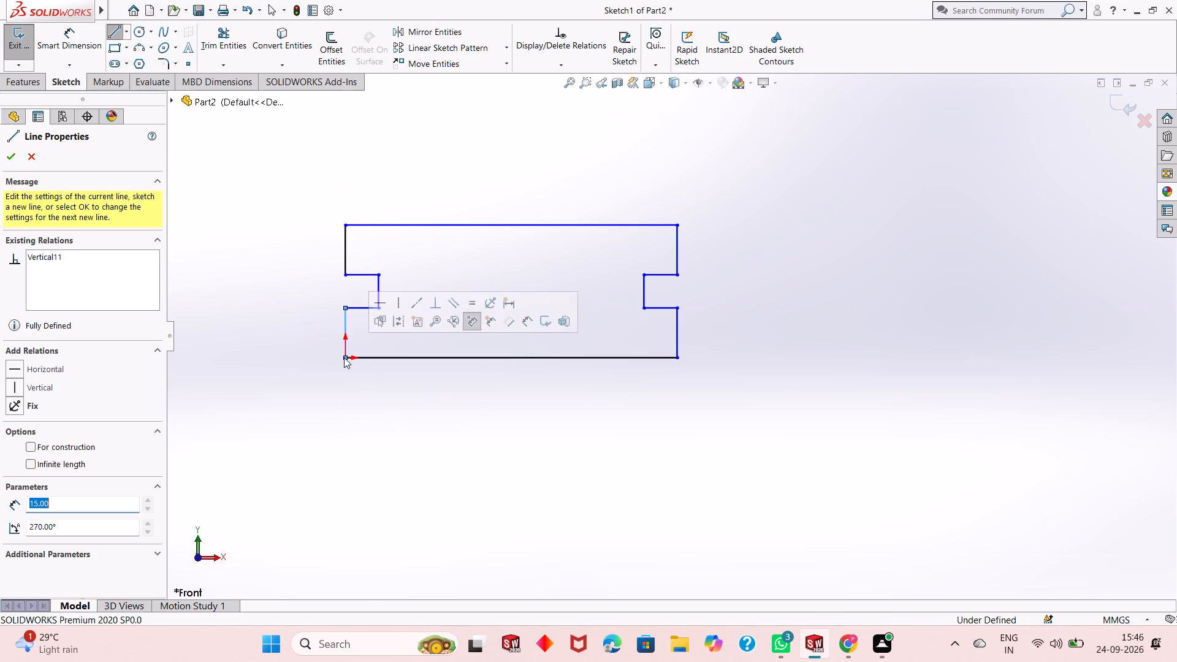
{"action": "right_click", "coordinate": [276, 344]}
{"action": "left_click", "coordinate": [304, 354]}
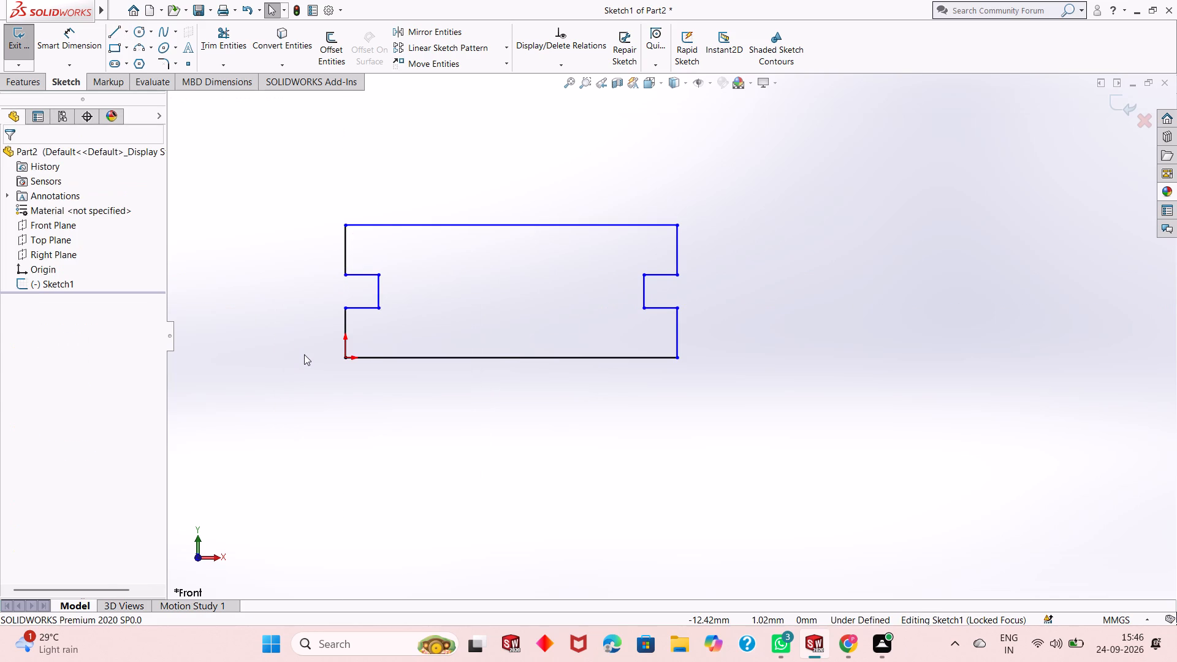
{"action": "scroll", "coordinate": [612, 331], "scroll_direction": "up", "scroll_amount": 1}
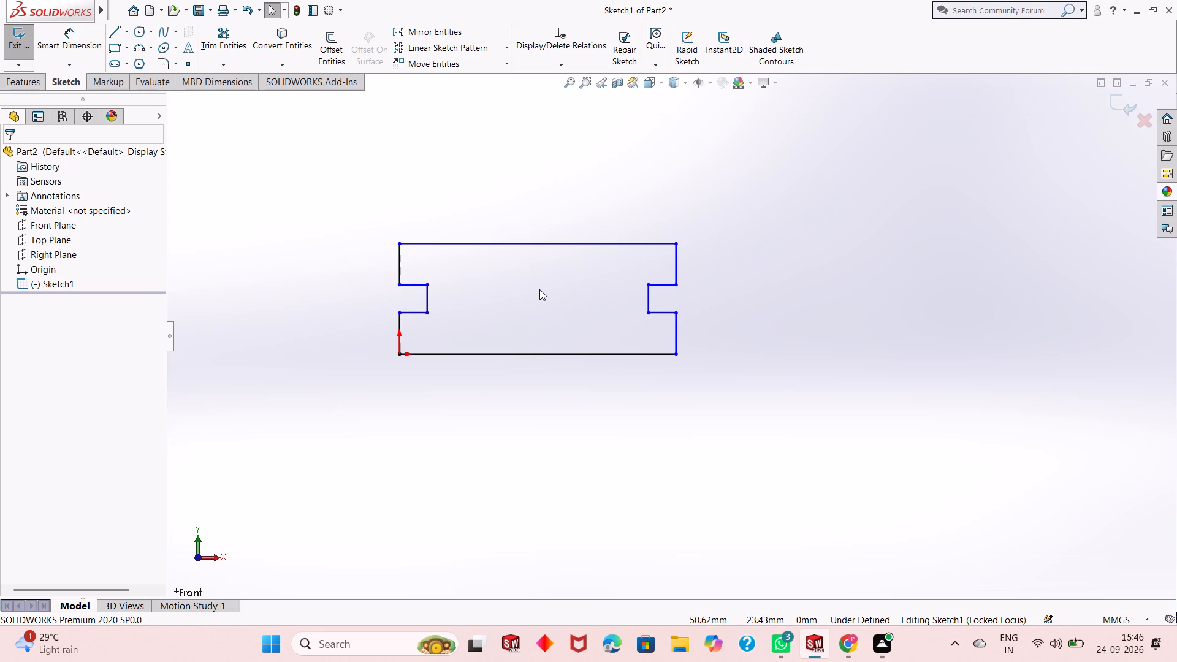
Dimension the profile's base line at 100 mm, with the dimension placed below it.
{"action": "scroll", "coordinate": [650, 300], "scroll_direction": "down", "scroll_amount": 1}
{"action": "scroll", "coordinate": [585, 314], "scroll_direction": "down", "scroll_amount": 1}
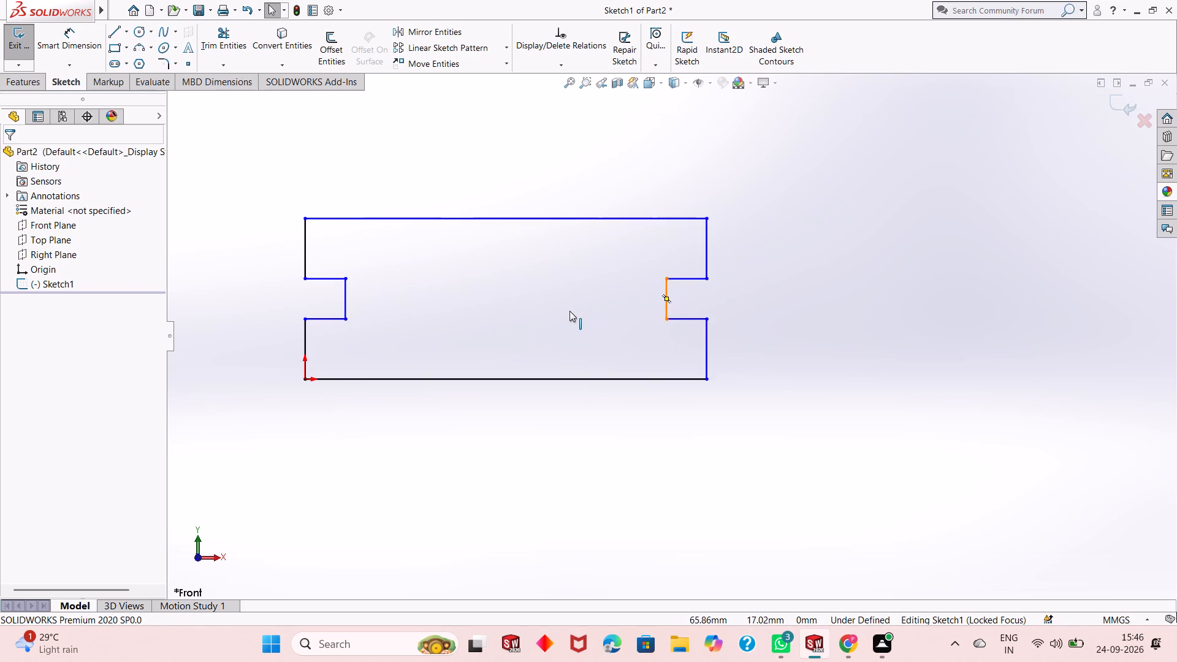
{"action": "scroll", "coordinate": [569, 311], "scroll_direction": "up", "scroll_amount": 1}
{"action": "scroll", "coordinate": [616, 299], "scroll_direction": "down", "scroll_amount": 1}
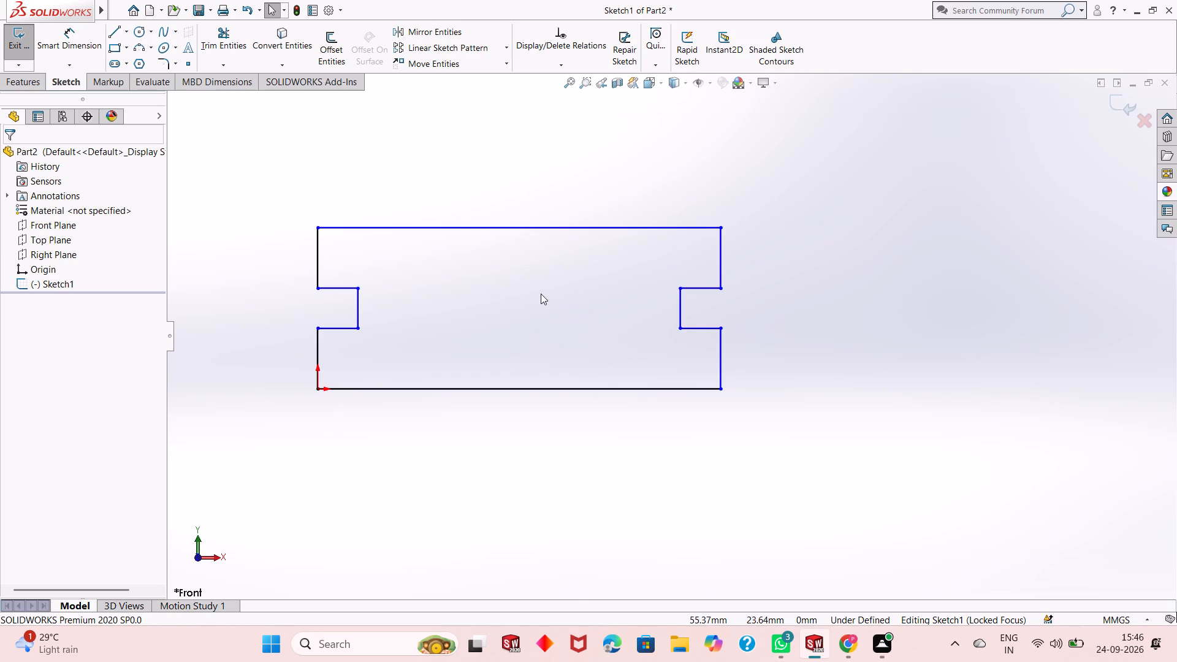
{"action": "scroll", "coordinate": [537, 304], "scroll_direction": "up", "scroll_amount": 1}
{"action": "scroll", "coordinate": [777, 386], "scroll_direction": "down", "scroll_amount": 1}
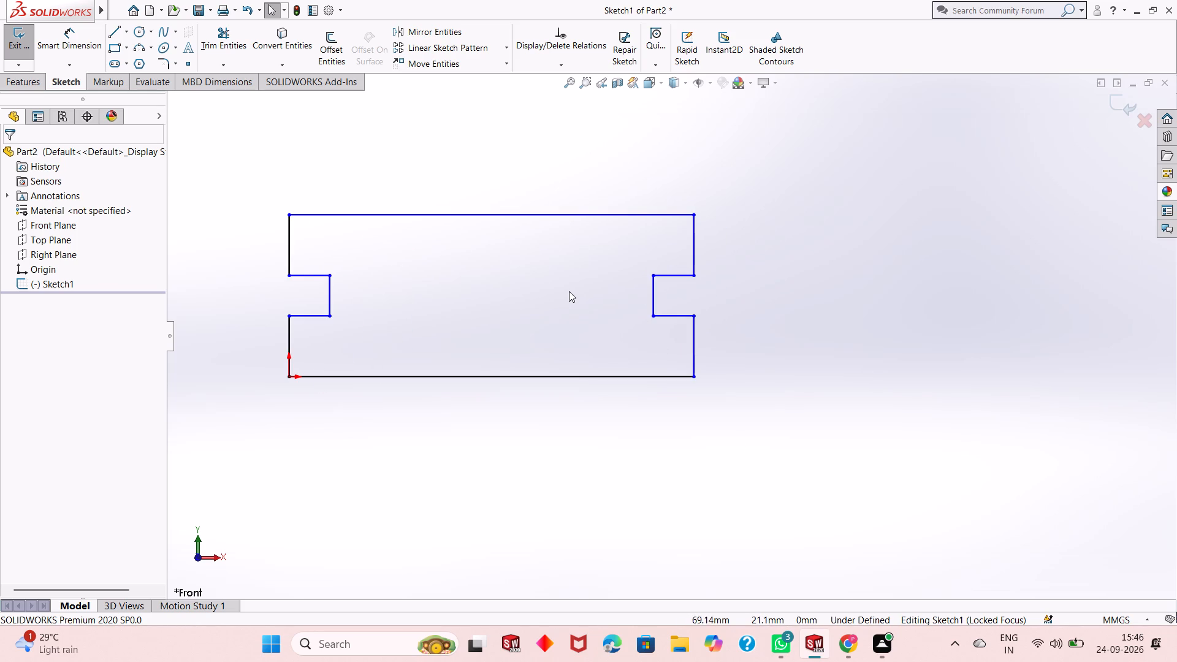
{"action": "left_click", "coordinate": [81, 40]}
{"action": "left_click", "coordinate": [468, 375]}
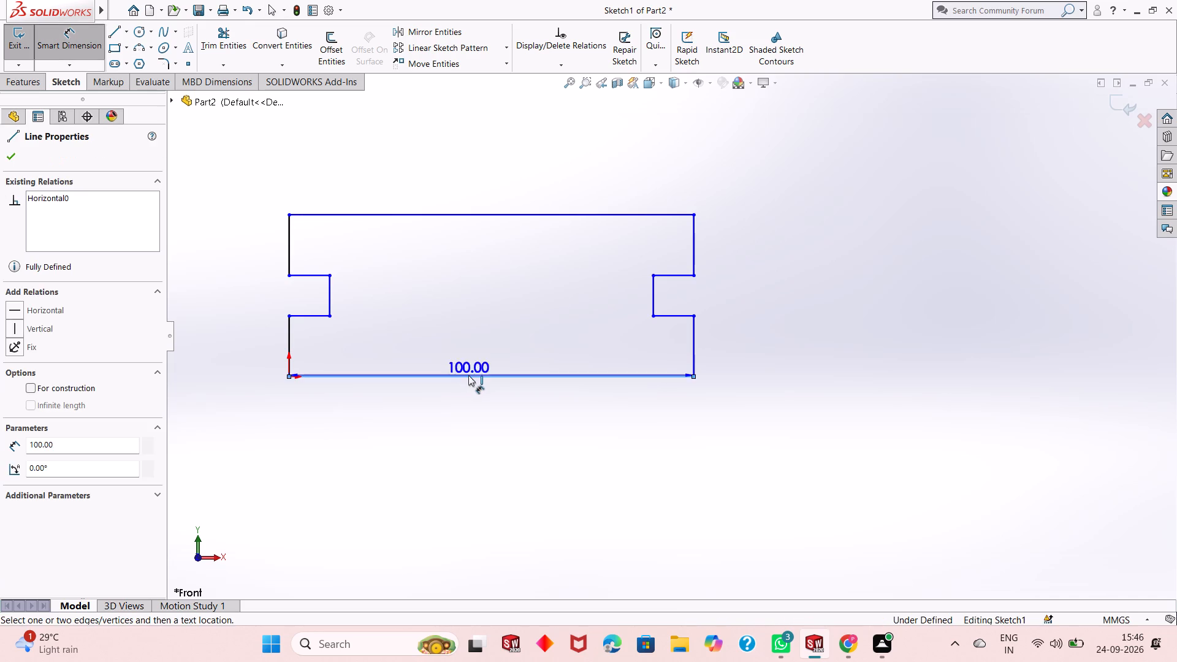
{"action": "left_click", "coordinate": [473, 420]}
{"action": "left_click", "coordinate": [419, 396]}
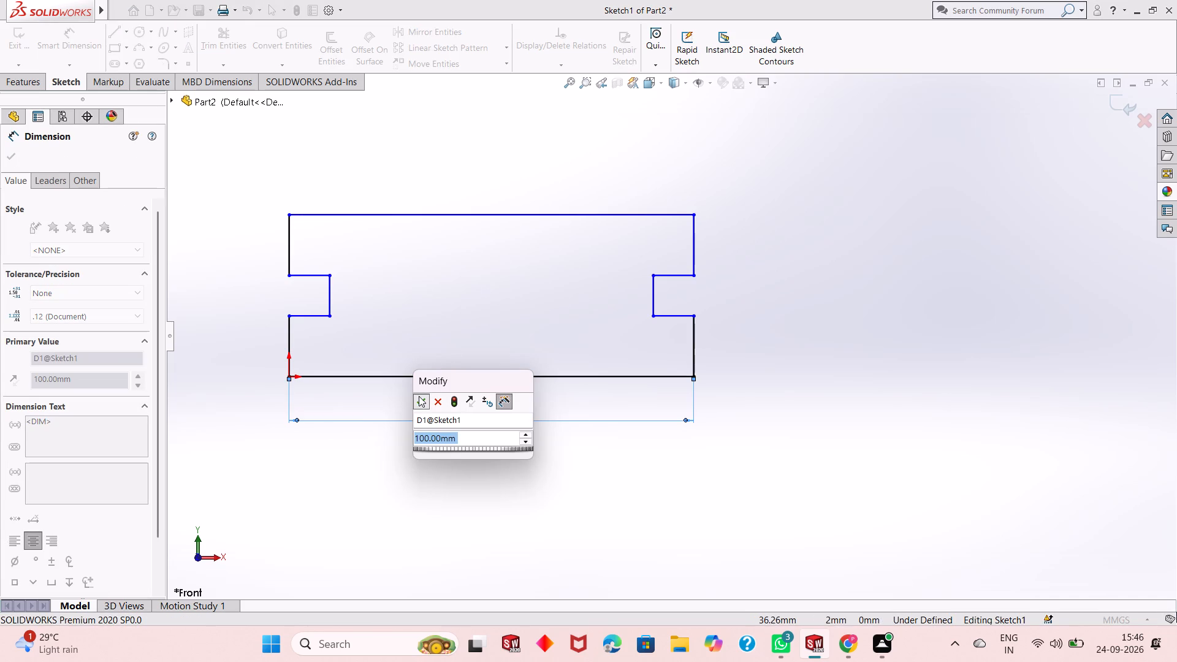
Dimension the right side's lower vertical edge at 15 mm, and the right notch's height and upper edge at 10 mm each.
{"action": "left_click", "coordinate": [695, 344]}
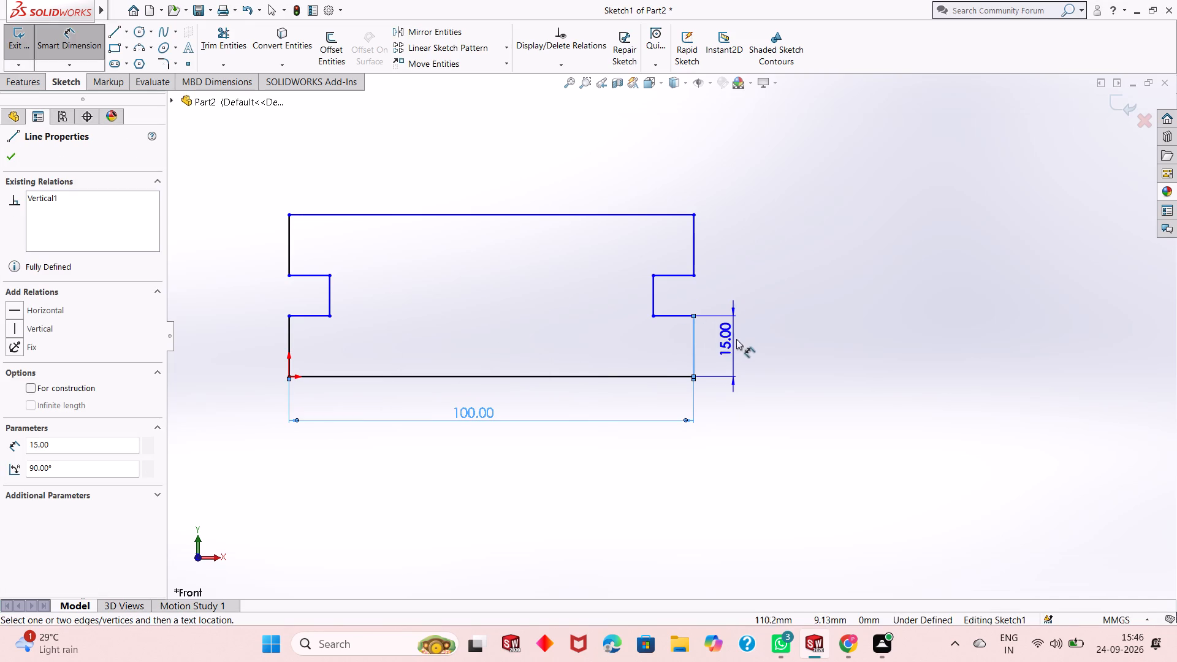
{"action": "left_click", "coordinate": [832, 352]}
{"action": "left_click", "coordinate": [784, 337]}
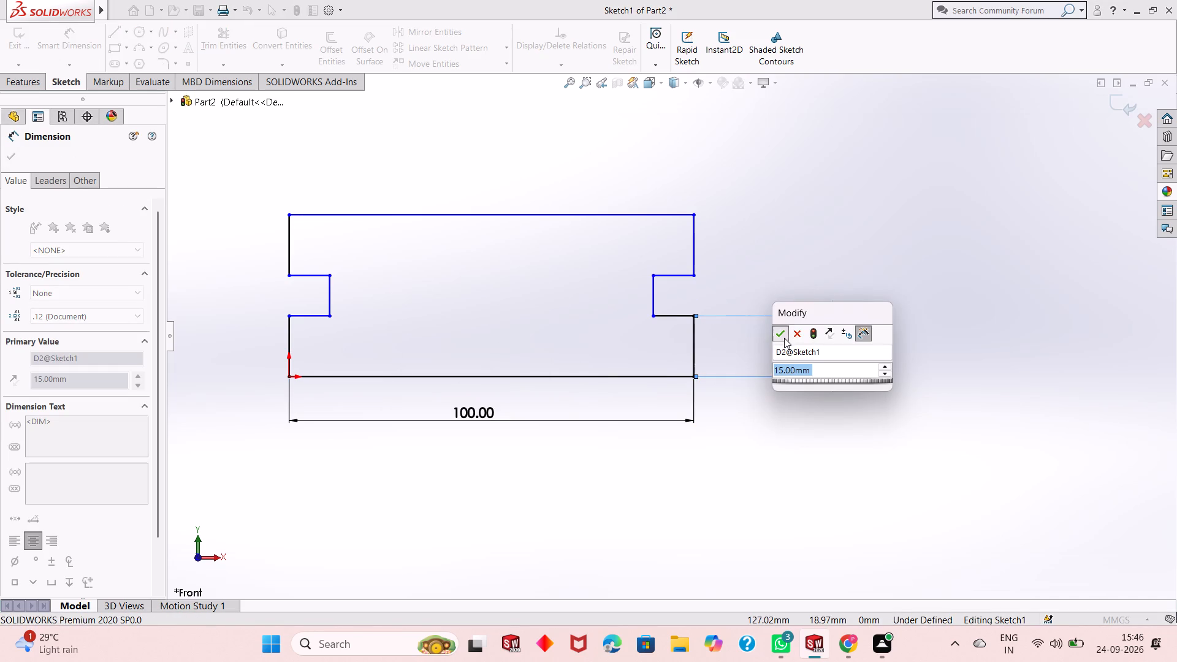
{"action": "left_click", "coordinate": [652, 300]}
{"action": "left_click", "coordinate": [809, 291]}
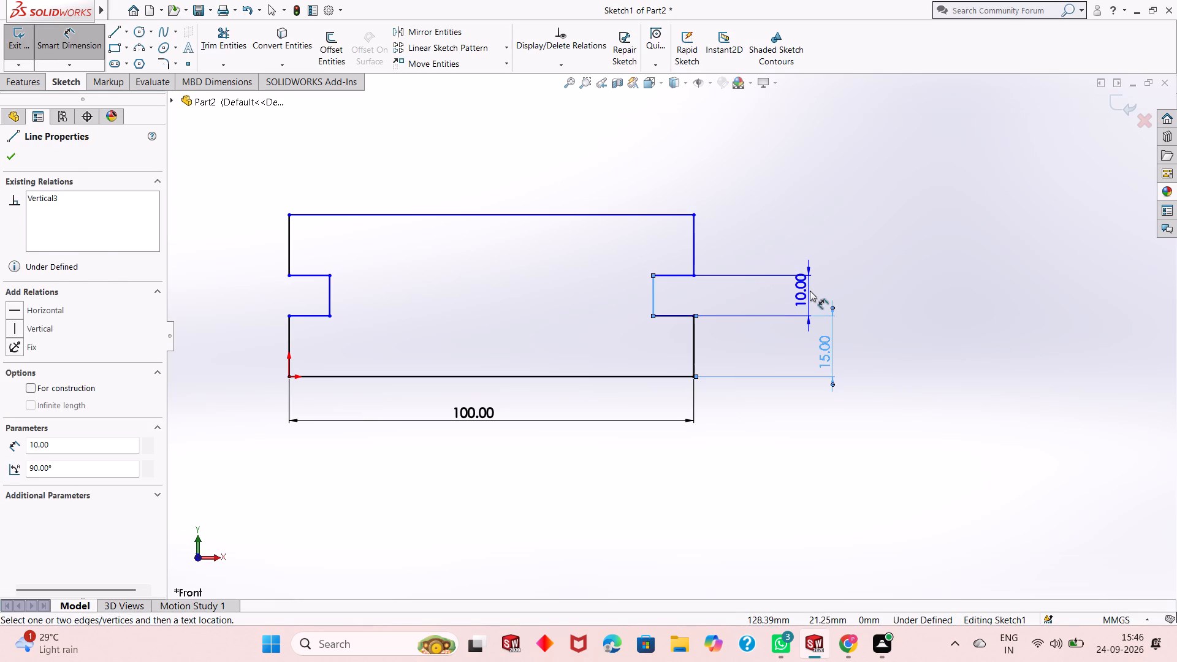
{"action": "left_click", "coordinate": [752, 267]}
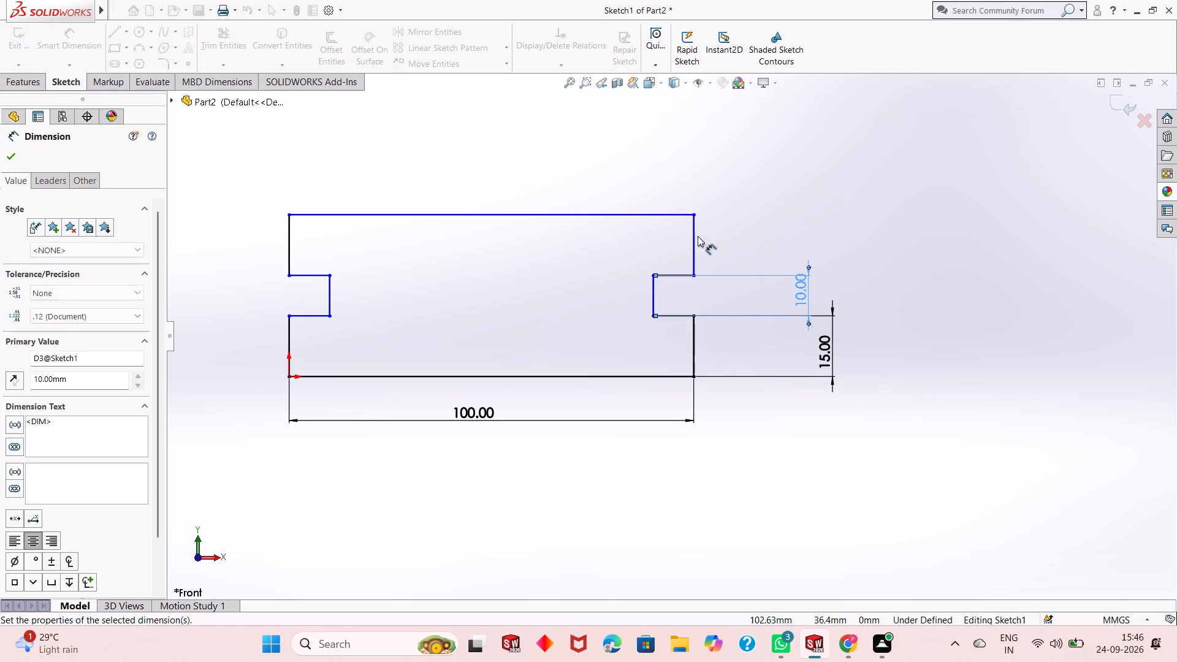
{"action": "left_click", "coordinate": [684, 277]}
{"action": "left_click", "coordinate": [680, 444]}
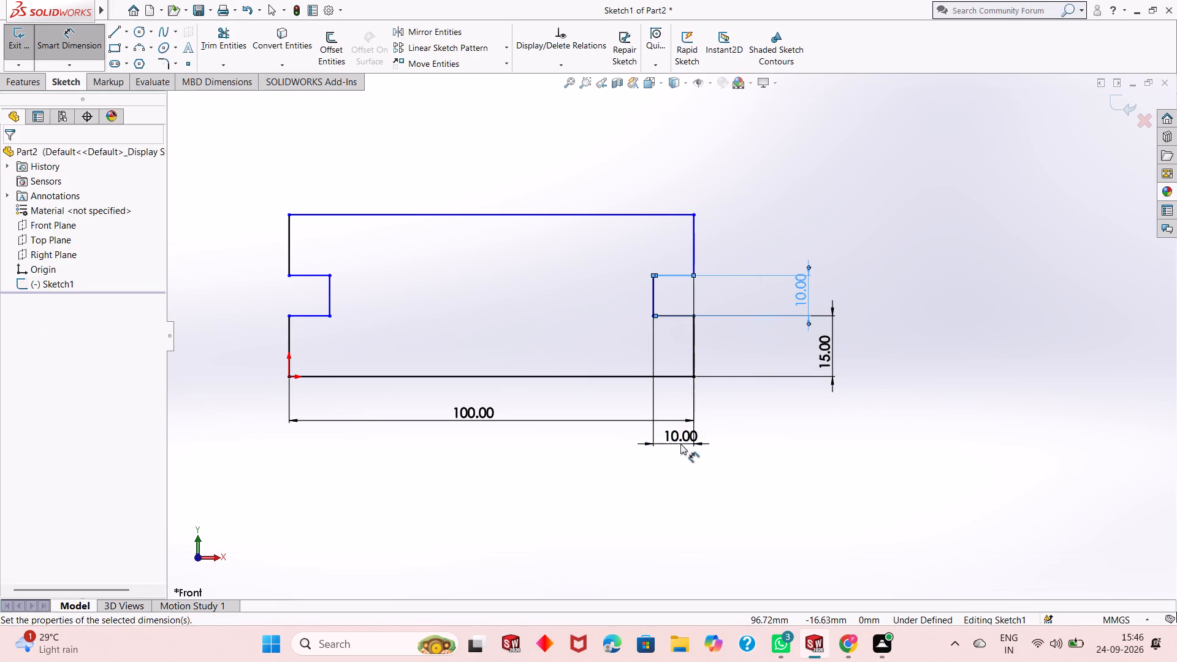
{"action": "left_click", "coordinate": [628, 420]}
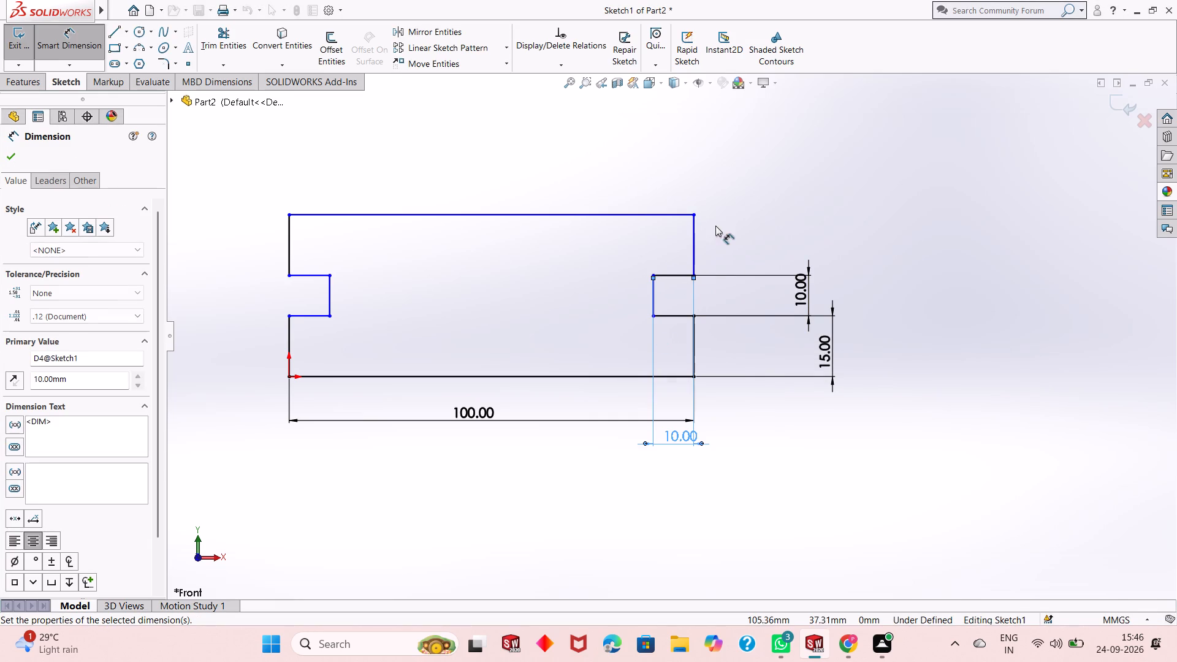
Dimension the right side's upper vertical edge at 15 mm and the right notch's lower edge at 10 mm.
{"action": "left_click", "coordinate": [694, 246]}
{"action": "left_click", "coordinate": [798, 242]}
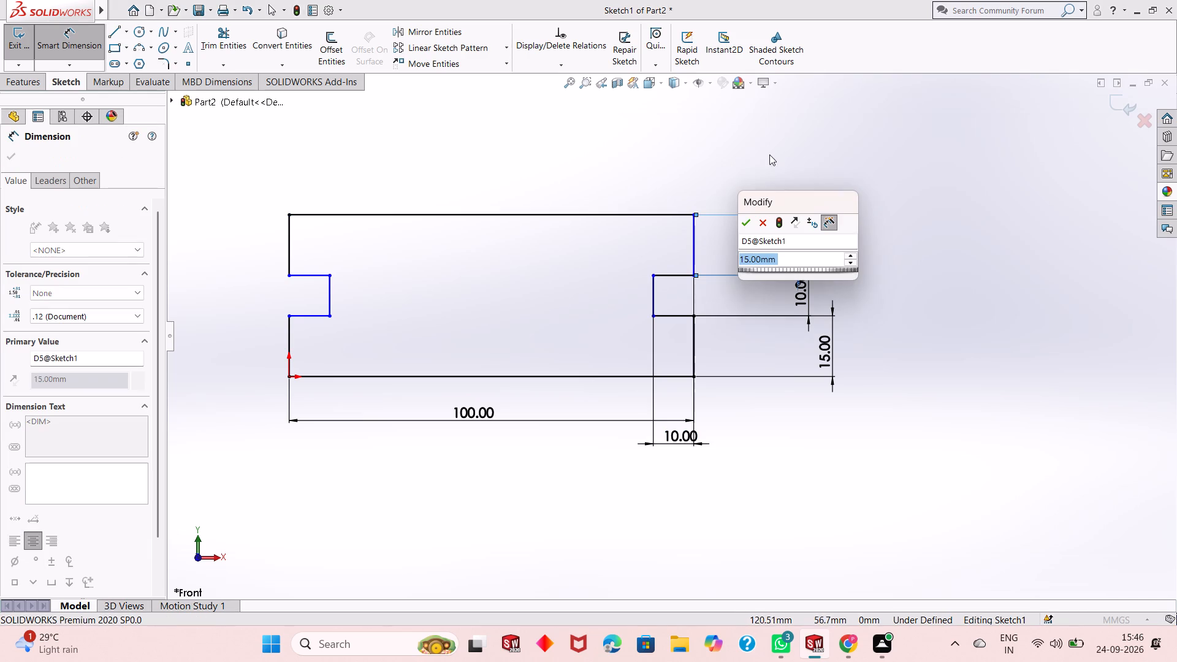
{"action": "left_click", "coordinate": [745, 219]}
{"action": "left_click", "coordinate": [673, 317]}
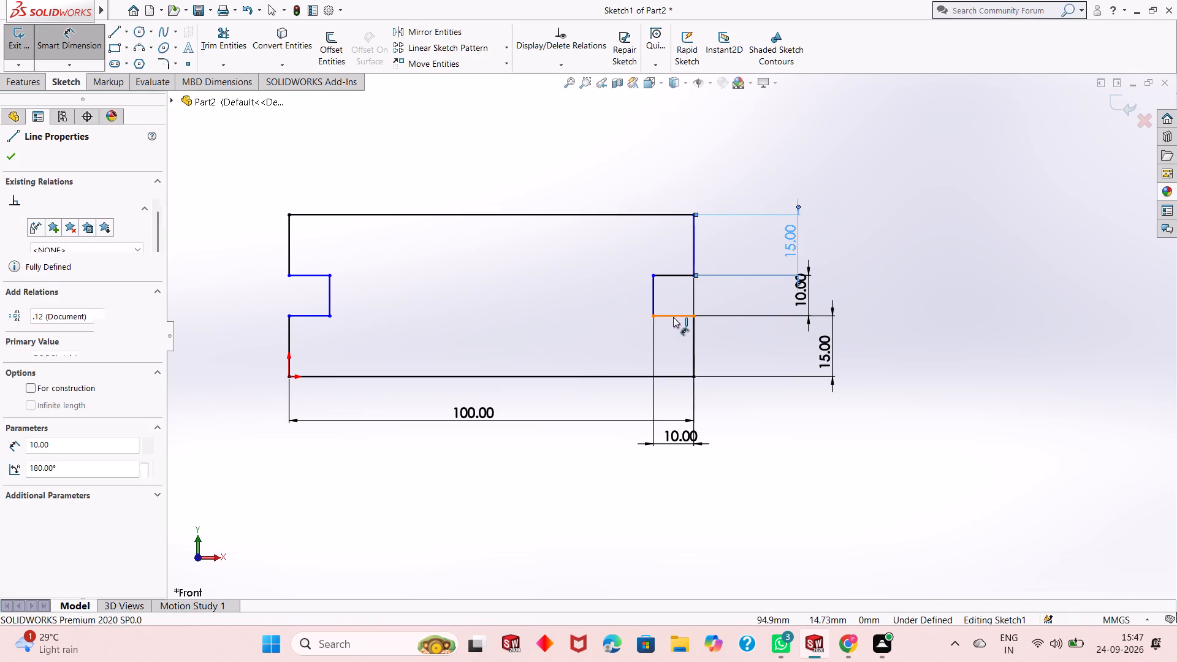
{"action": "left_click", "coordinate": [671, 390]}
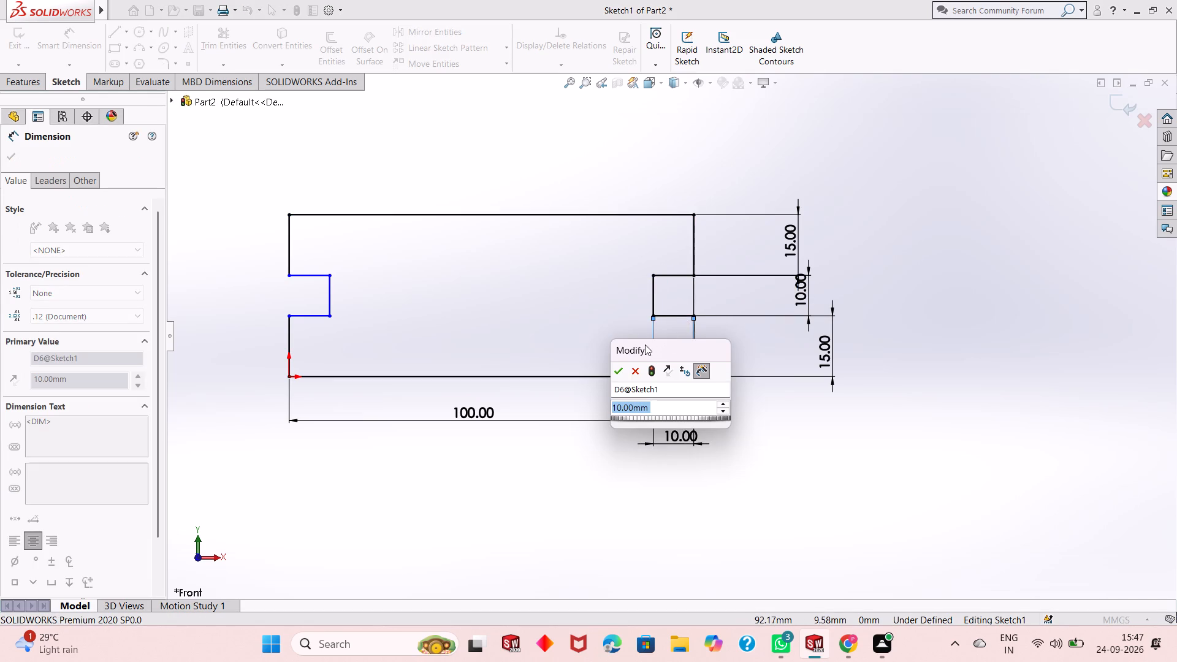
{"action": "left_click", "coordinate": [615, 375]}
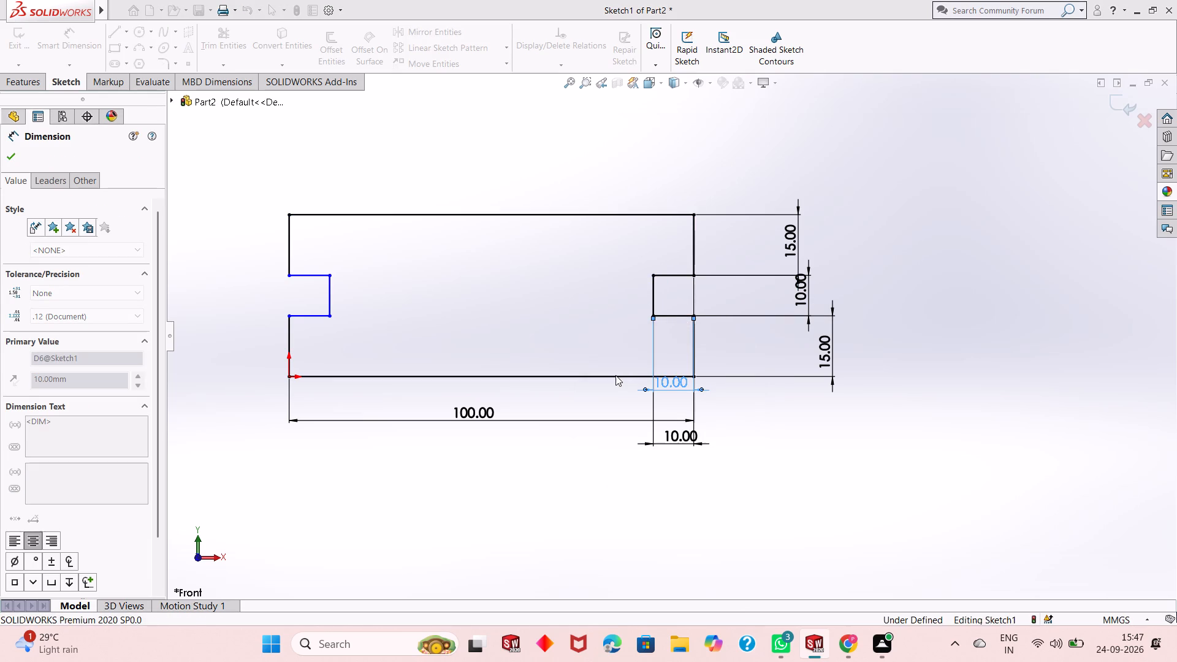
Dimension the left notch's upper edge and its height at 10 mm each.
{"action": "left_click", "coordinate": [307, 277]}
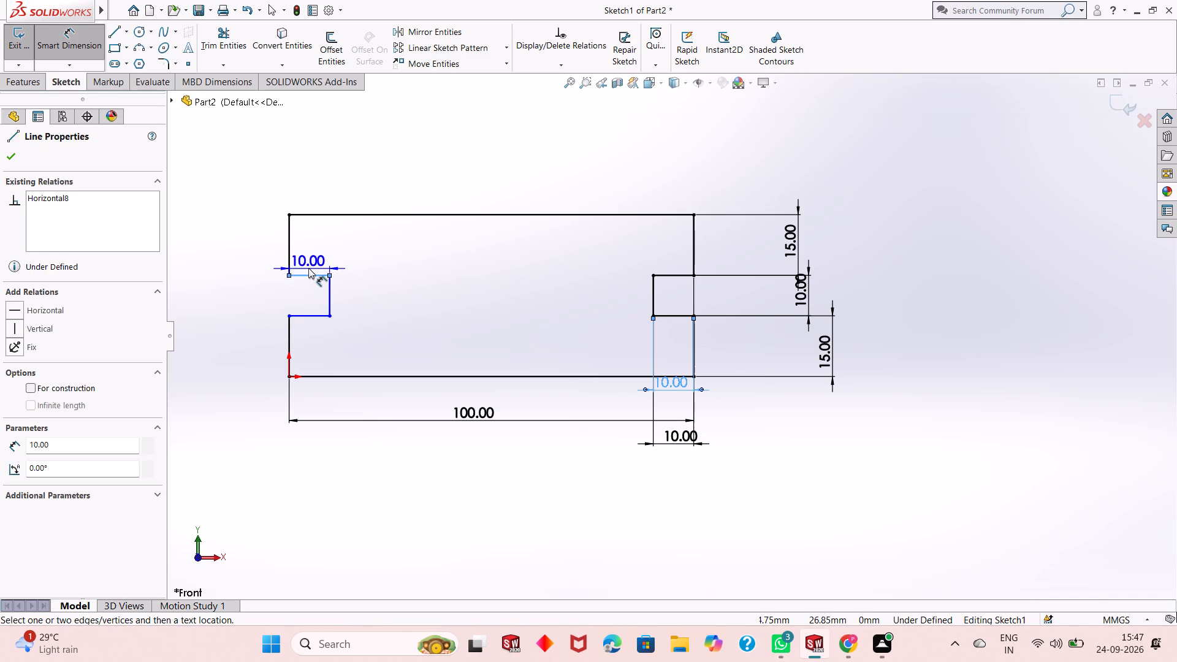
{"action": "left_click", "coordinate": [308, 268]}
{"action": "left_click", "coordinate": [253, 243]}
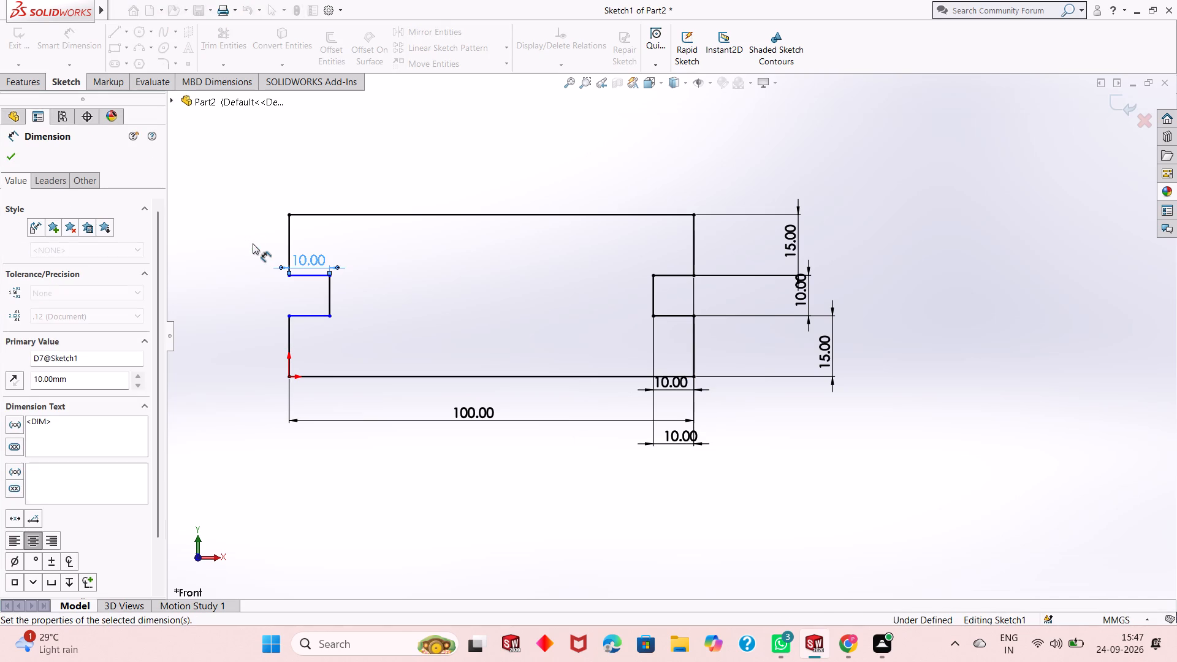
{"action": "scroll", "coordinate": [346, 299], "scroll_direction": "down", "scroll_amount": 2}
{"action": "left_click", "coordinate": [360, 296]}
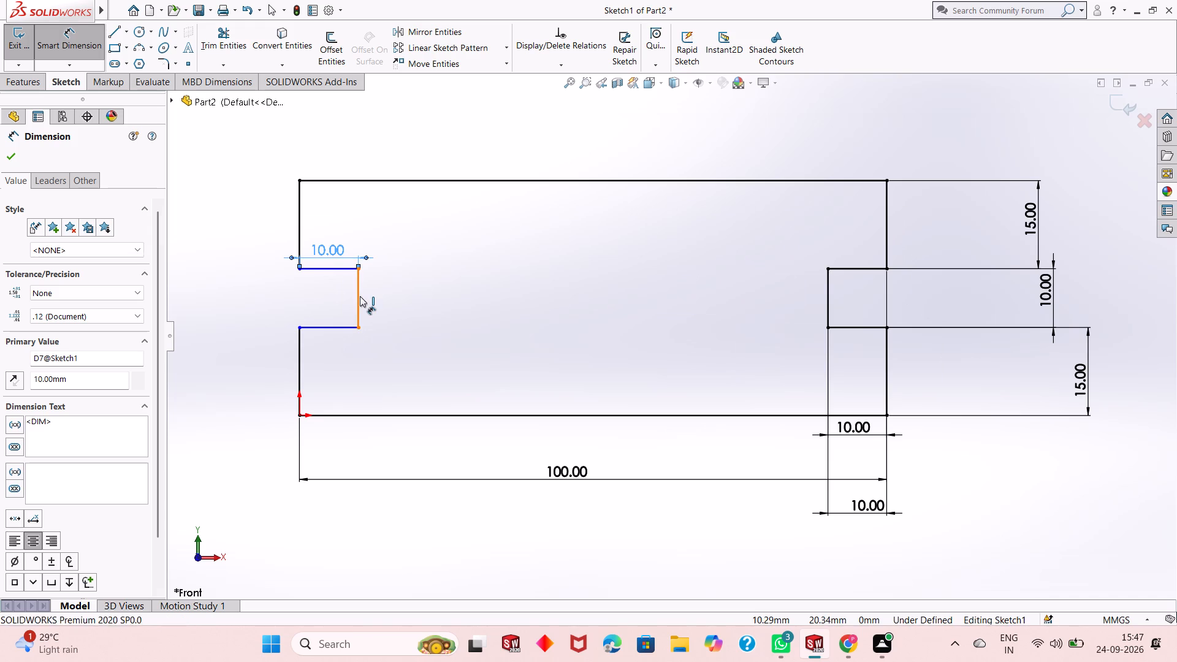
{"action": "left_click", "coordinate": [235, 302]}
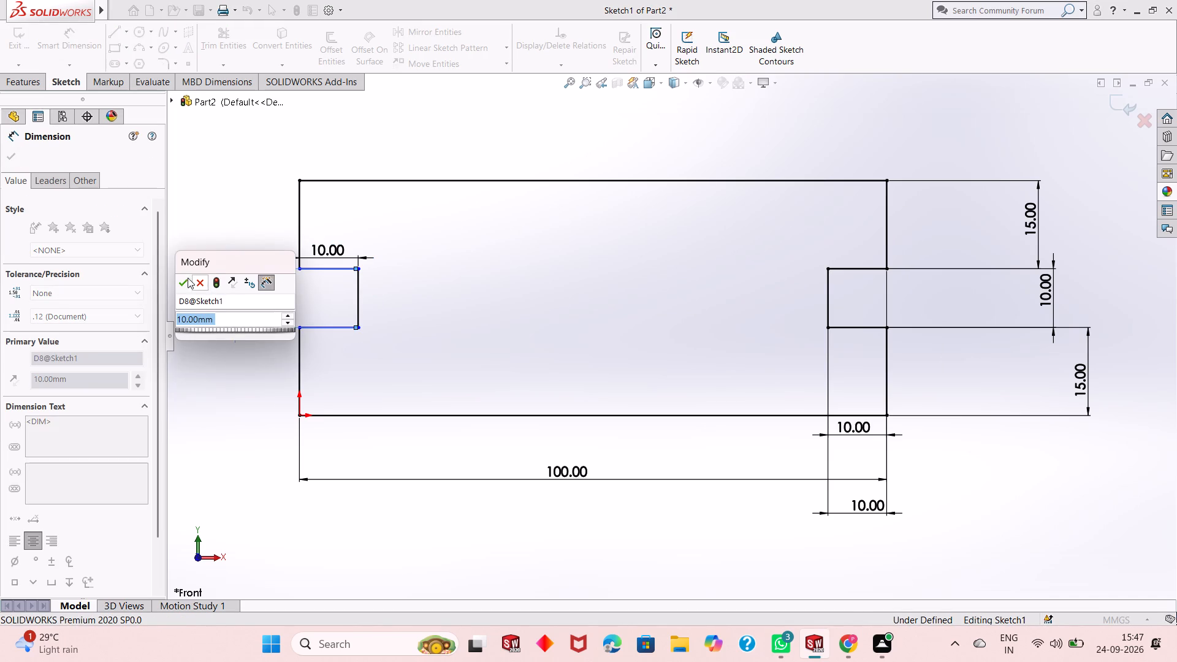
{"action": "left_click", "coordinate": [182, 280]}
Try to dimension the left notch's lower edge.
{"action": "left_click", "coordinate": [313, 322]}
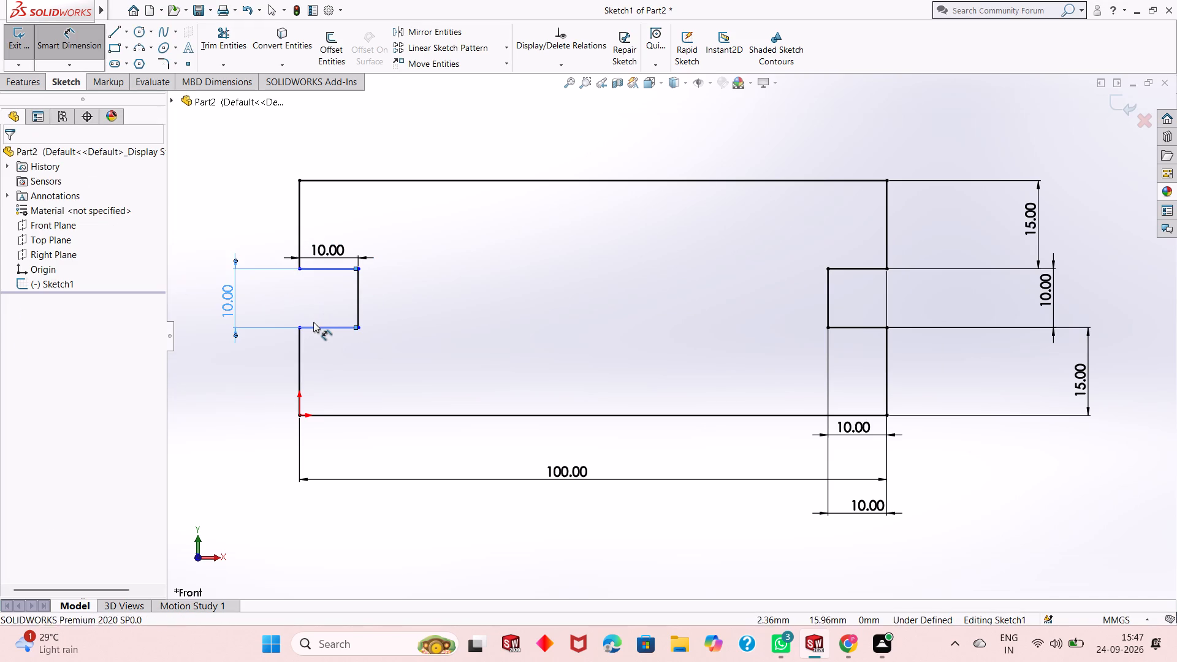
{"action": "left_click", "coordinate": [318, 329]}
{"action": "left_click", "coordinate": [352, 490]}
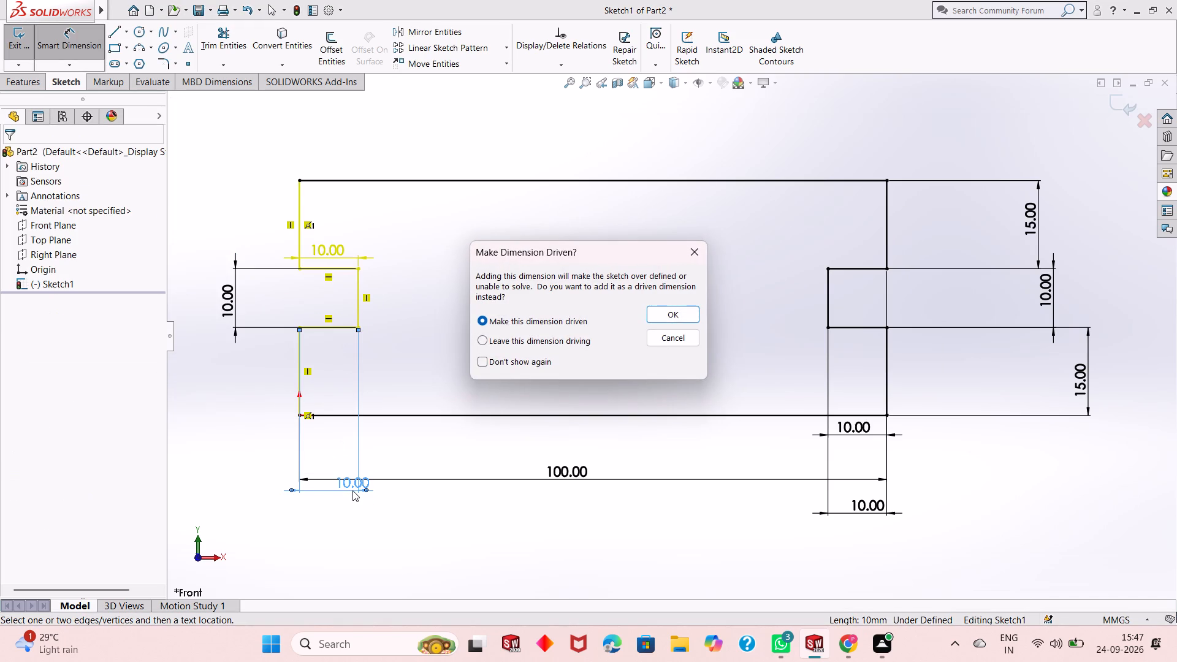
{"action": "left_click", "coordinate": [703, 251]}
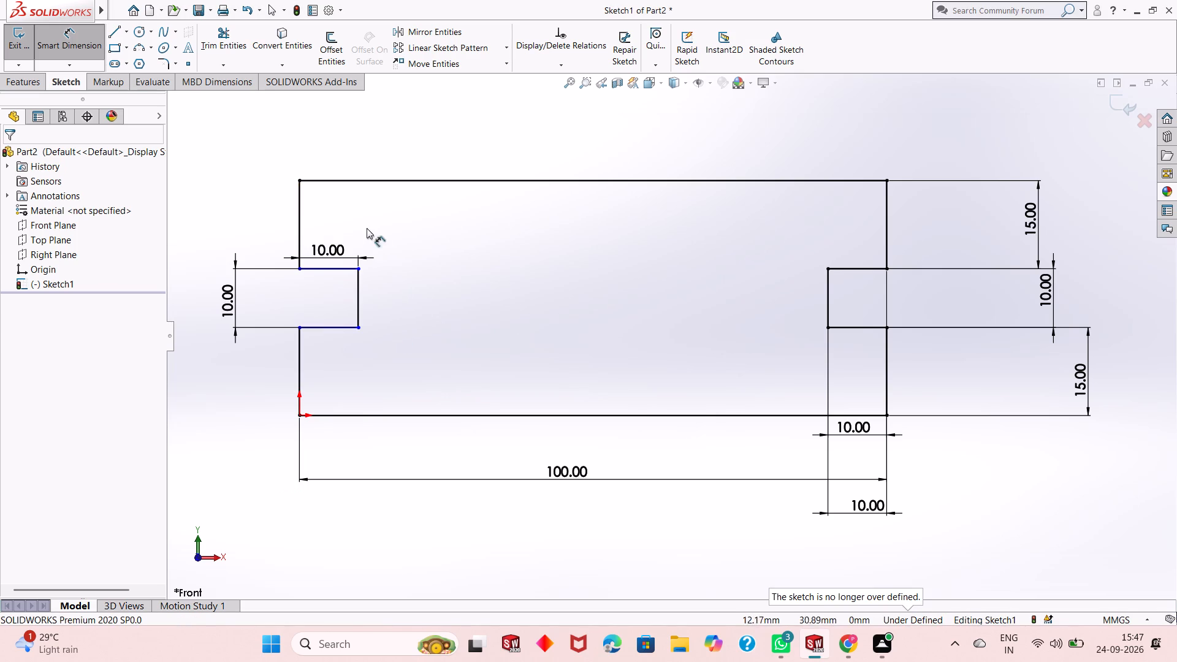
Dimension the left side's upper vertical edge at 15 mm.
{"action": "left_click", "coordinate": [297, 224]}
{"action": "left_click", "coordinate": [270, 230]}
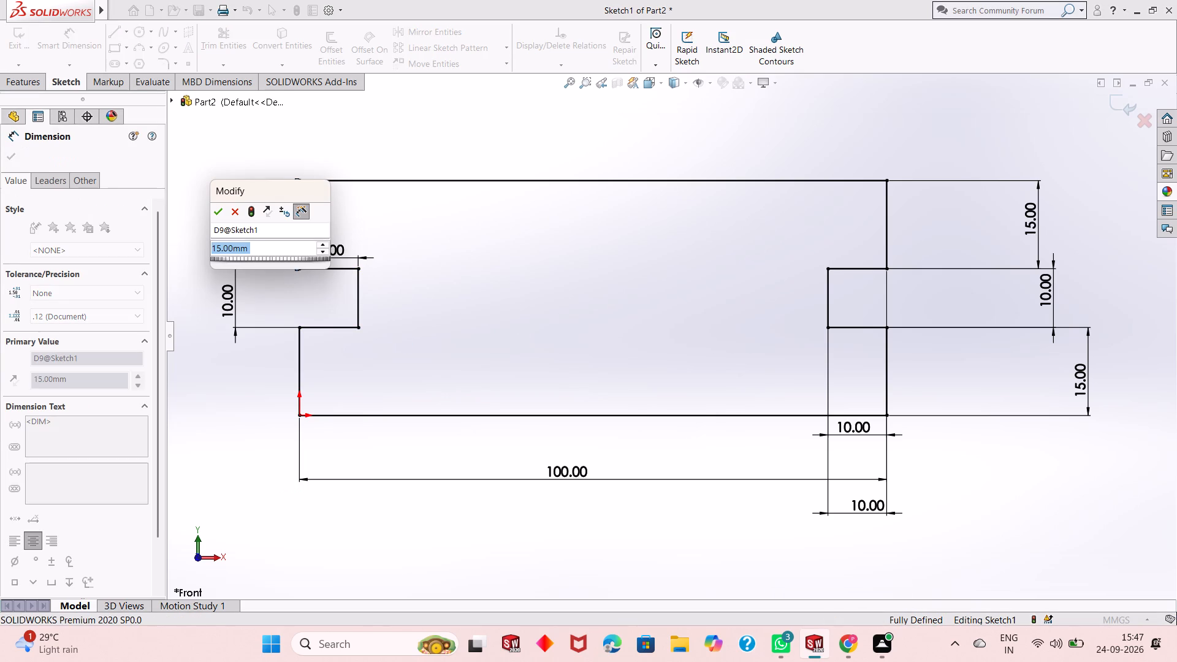
{"action": "left_click", "coordinate": [220, 213]}
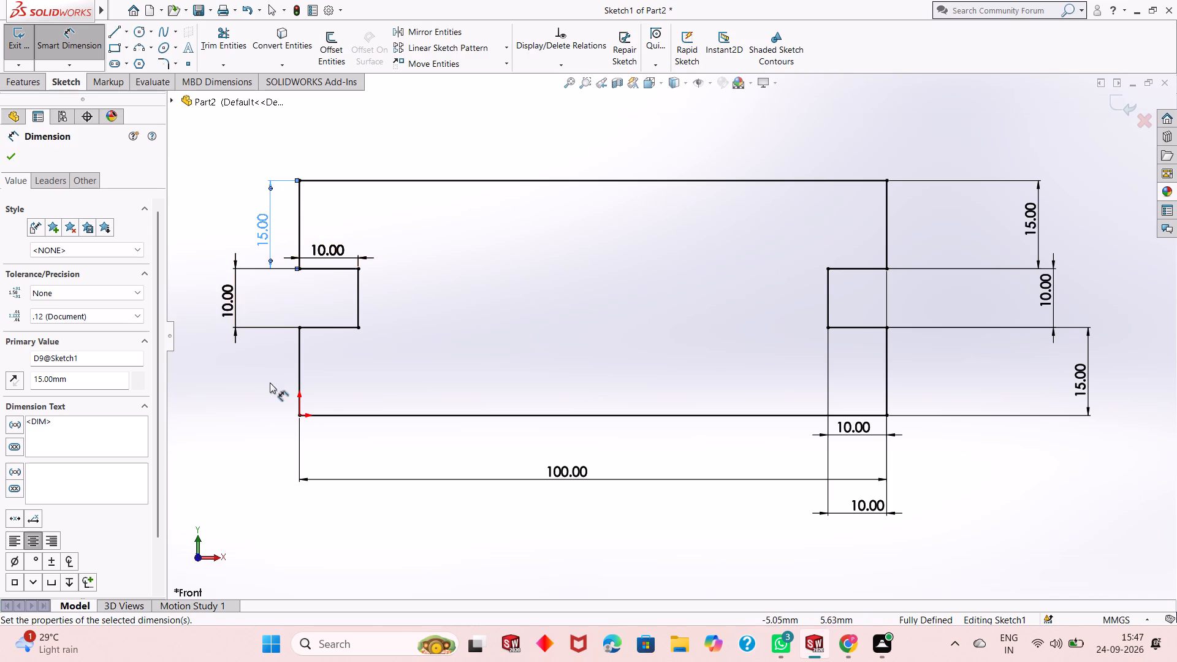
{"action": "left_click", "coordinate": [230, 385]}
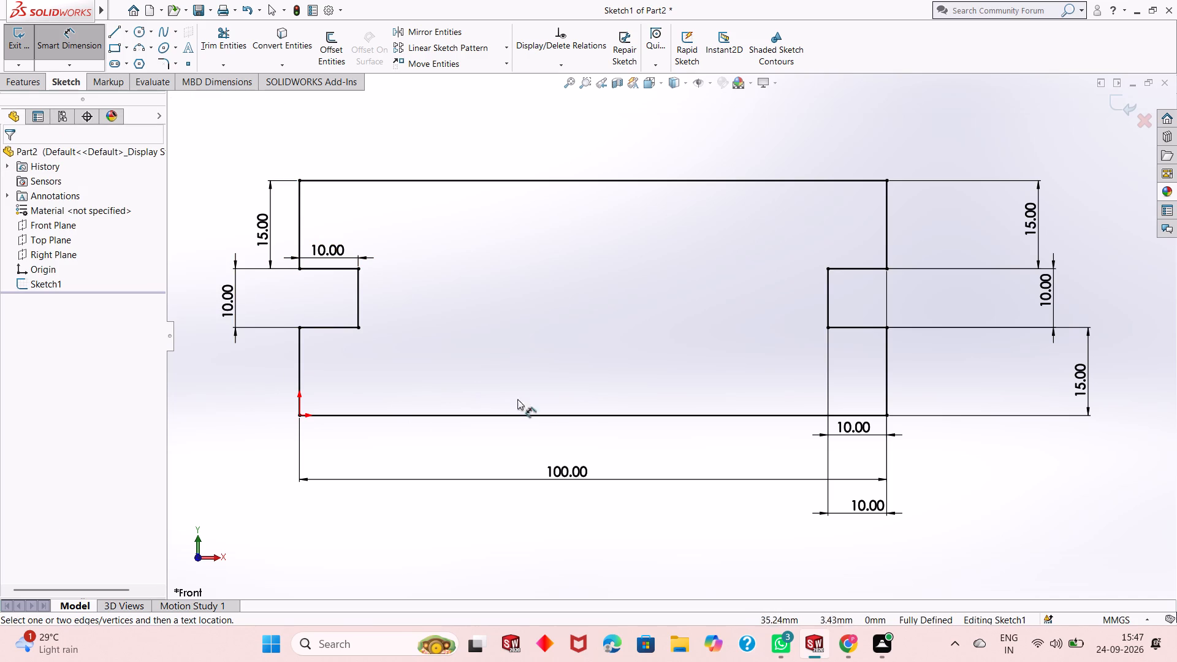
Draw a circle about 32 mm in diameter centred on the midpoint of the profile's top line.
{"action": "scroll", "coordinate": [579, 403], "scroll_direction": "up", "scroll_amount": 1}
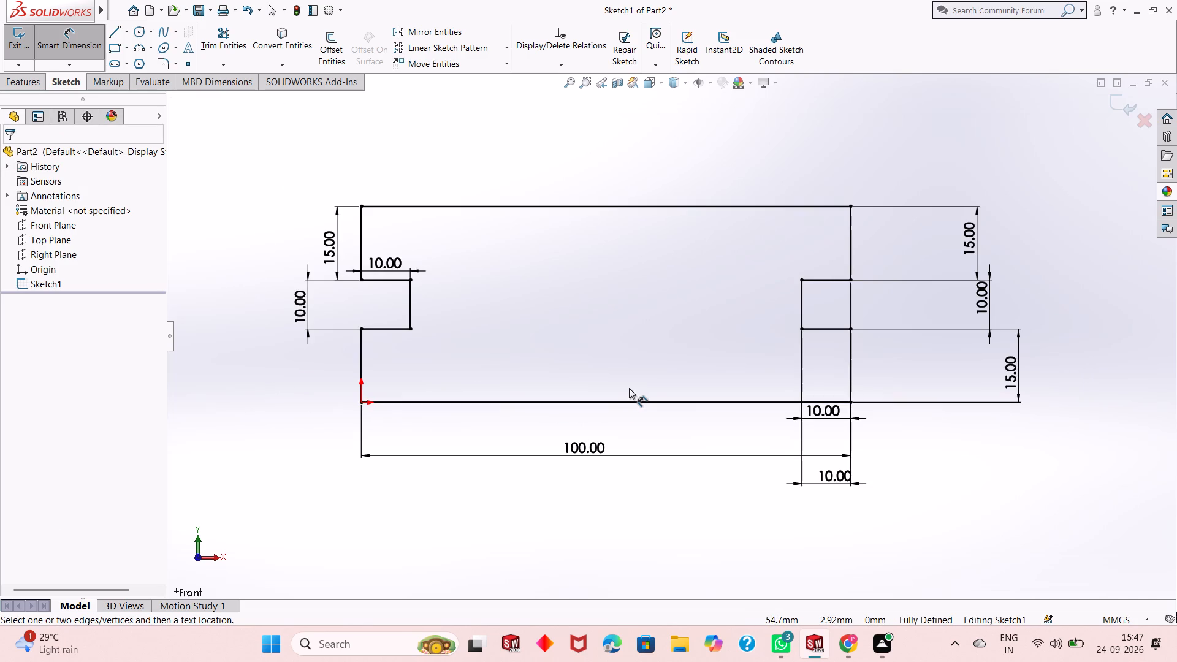
{"action": "scroll", "coordinate": [644, 351], "scroll_direction": "up", "scroll_amount": 1}
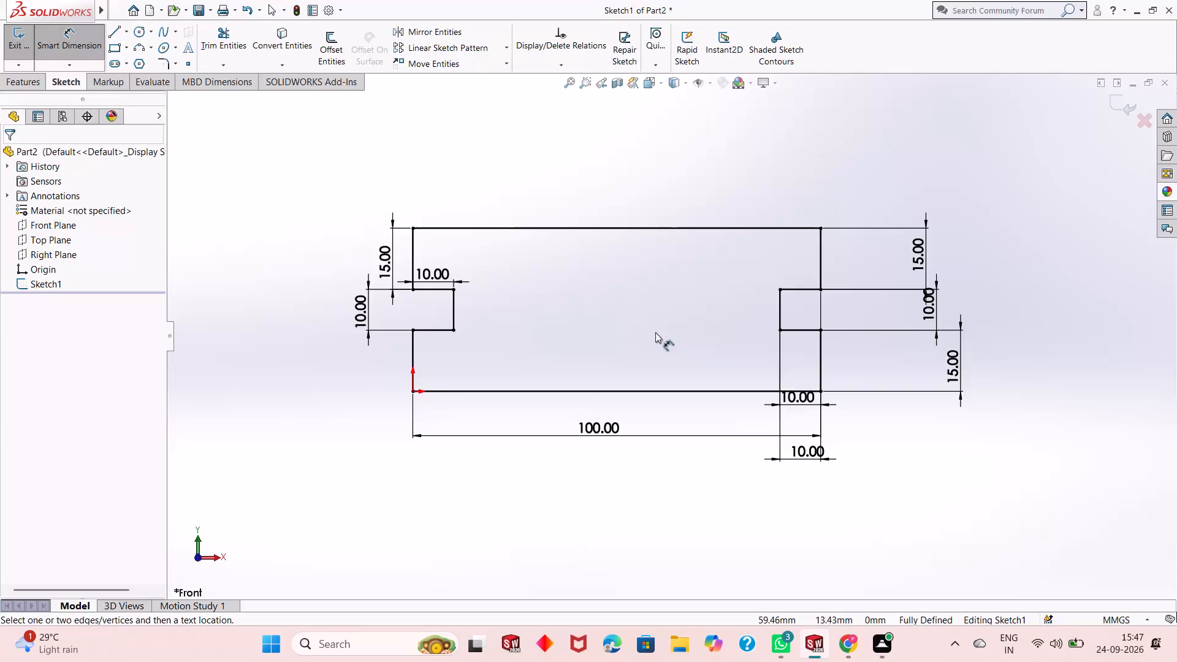
{"action": "scroll", "coordinate": [655, 299], "scroll_direction": "down", "scroll_amount": 1}
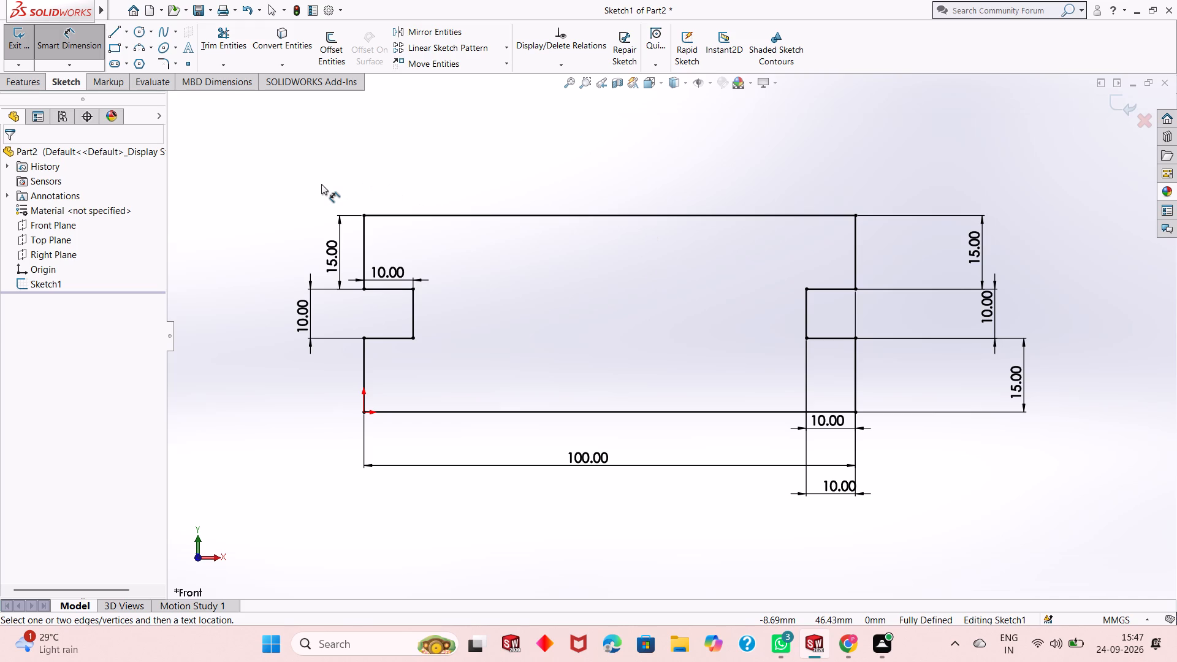
{"action": "left_click", "coordinate": [134, 26]}
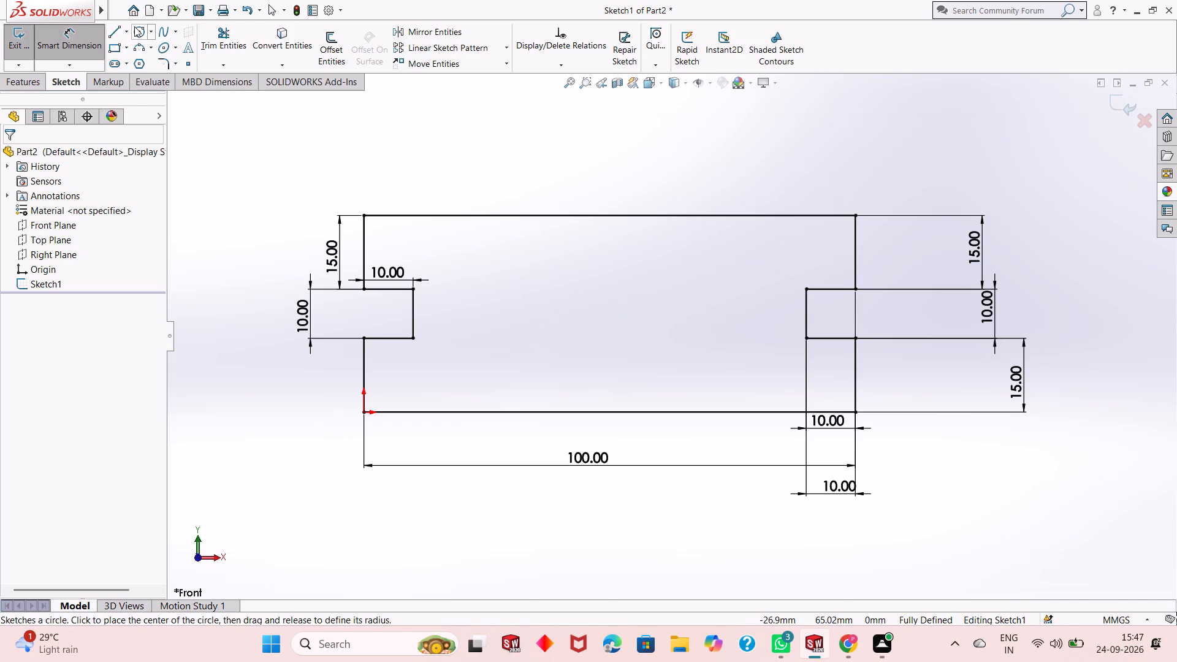
{"action": "left_click", "coordinate": [611, 216]}
{"action": "left_click", "coordinate": [622, 294]}
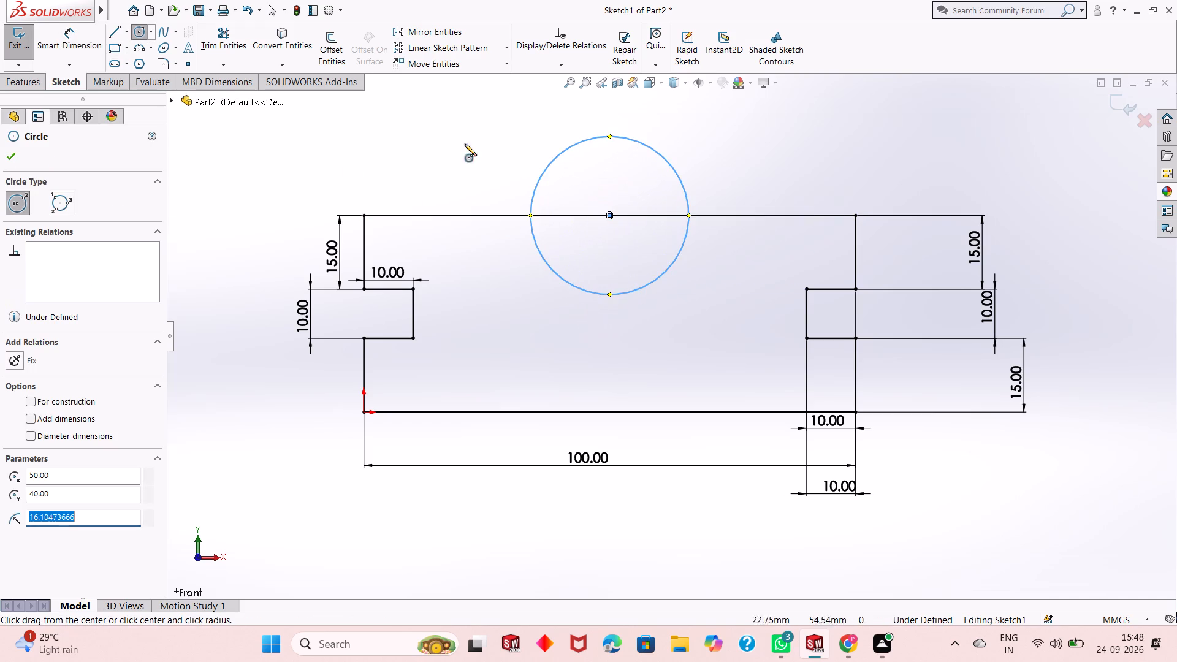
{"action": "right_click", "coordinate": [387, 137]}
{"action": "left_click", "coordinate": [413, 153]}
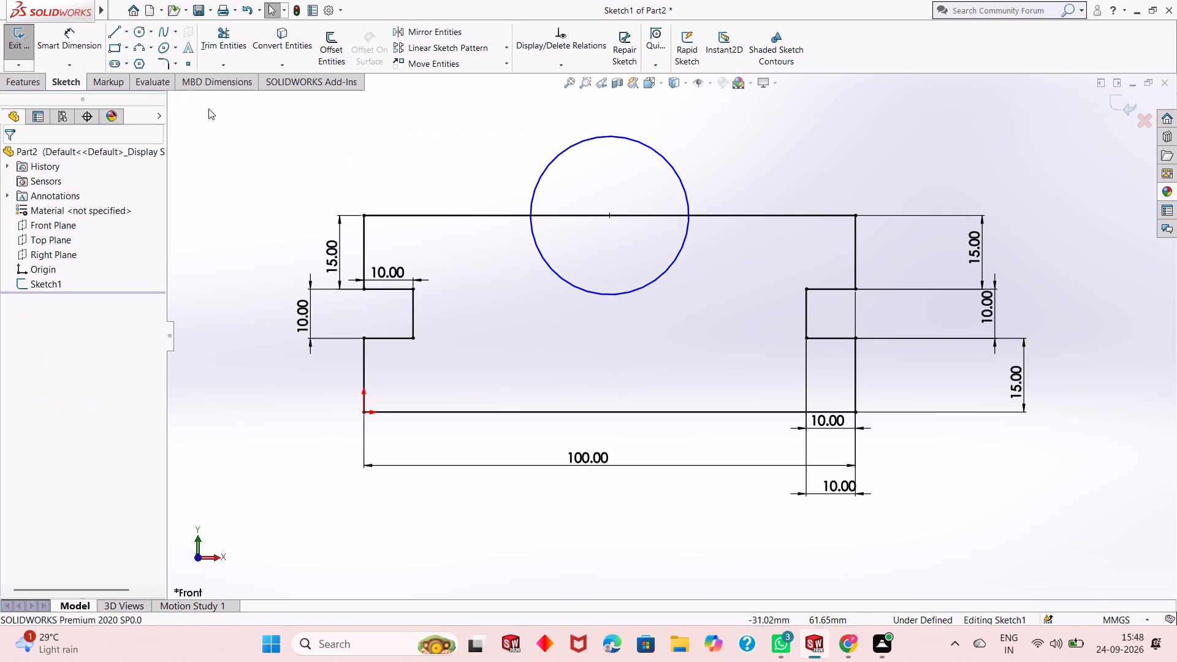
Dimension the circle with a diameter of 80 mm.
{"action": "left_click", "coordinate": [72, 44]}
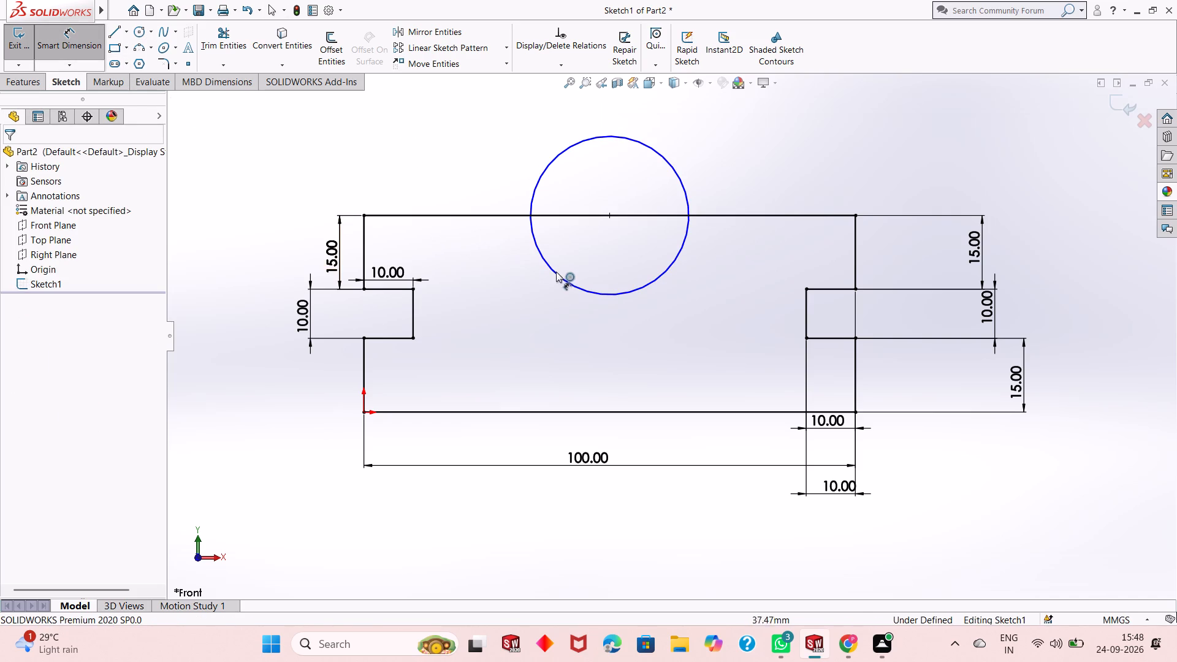
{"action": "left_click", "coordinate": [562, 276]}
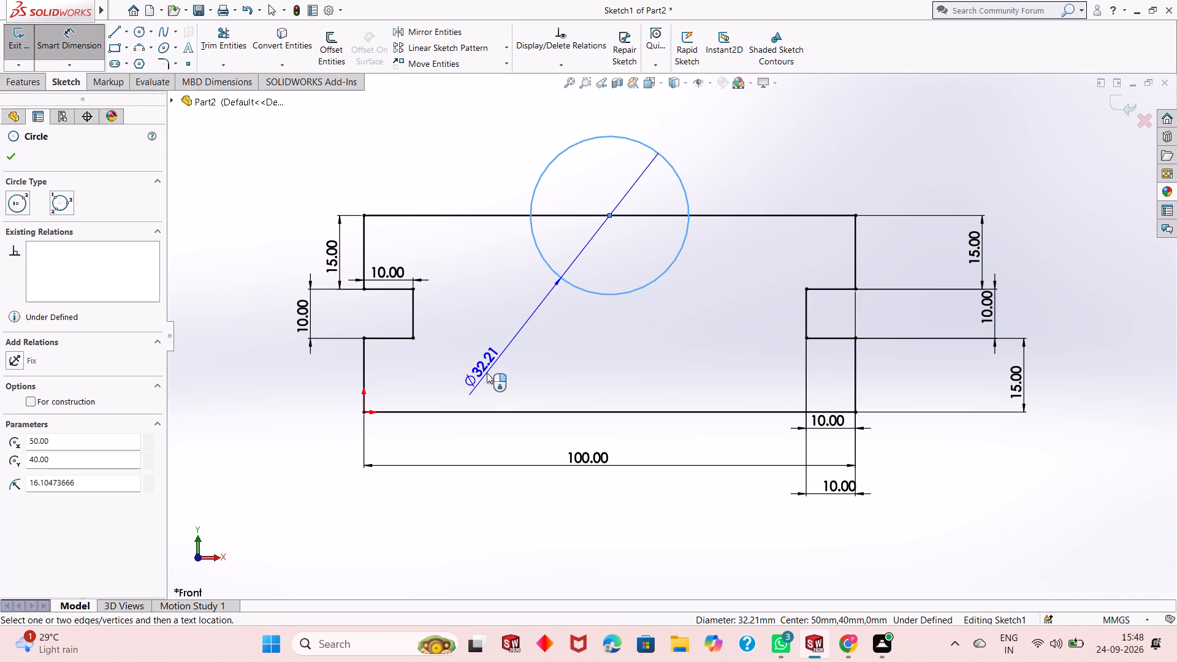
{"action": "left_click", "coordinate": [487, 373]}
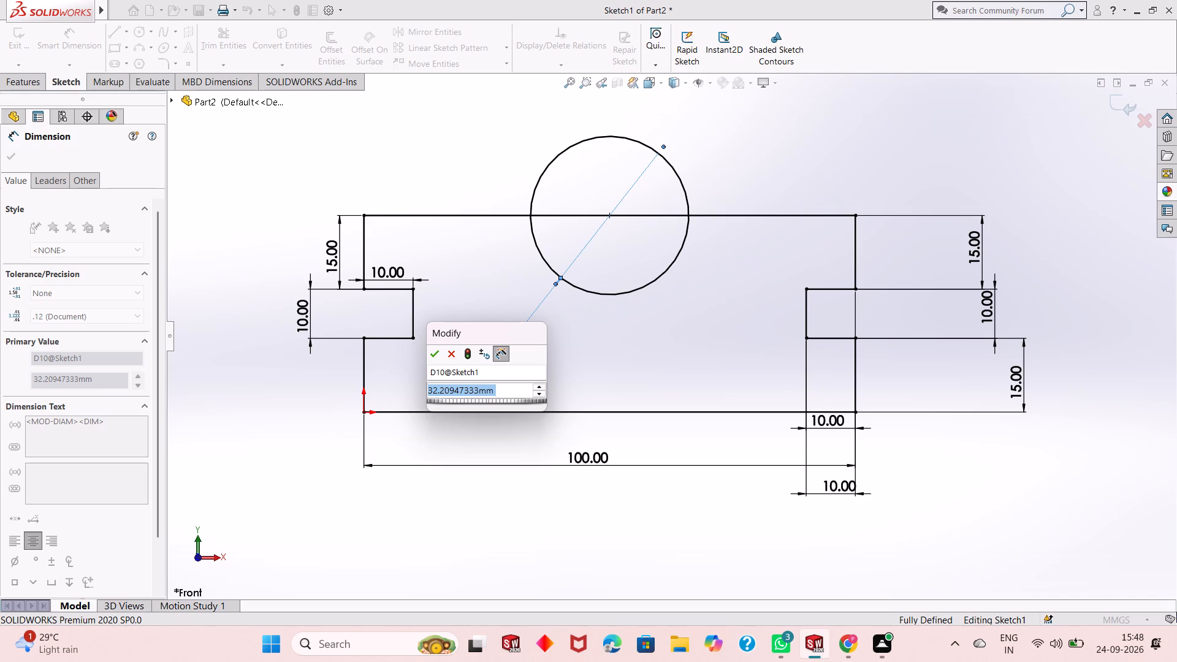
{"action": "type", "text": "80"}
{"action": "key", "text": "Return"}
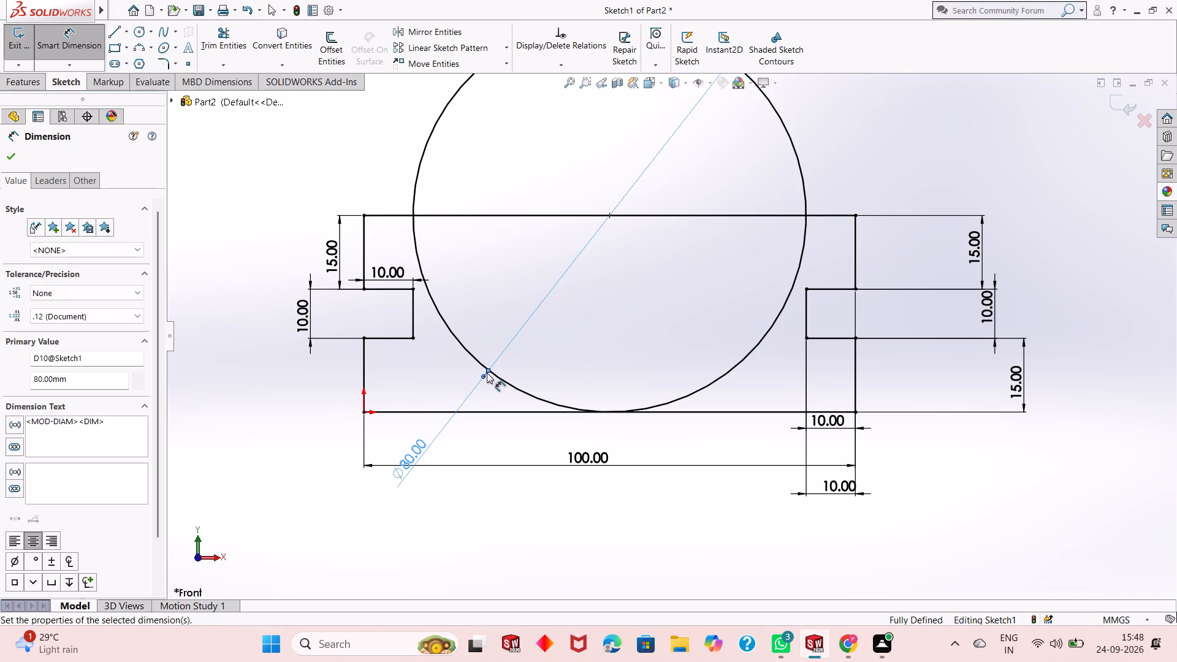
Set the circle's diameter to 60 mm.
{"action": "scroll", "coordinate": [538, 340], "scroll_direction": "up", "scroll_amount": 1}
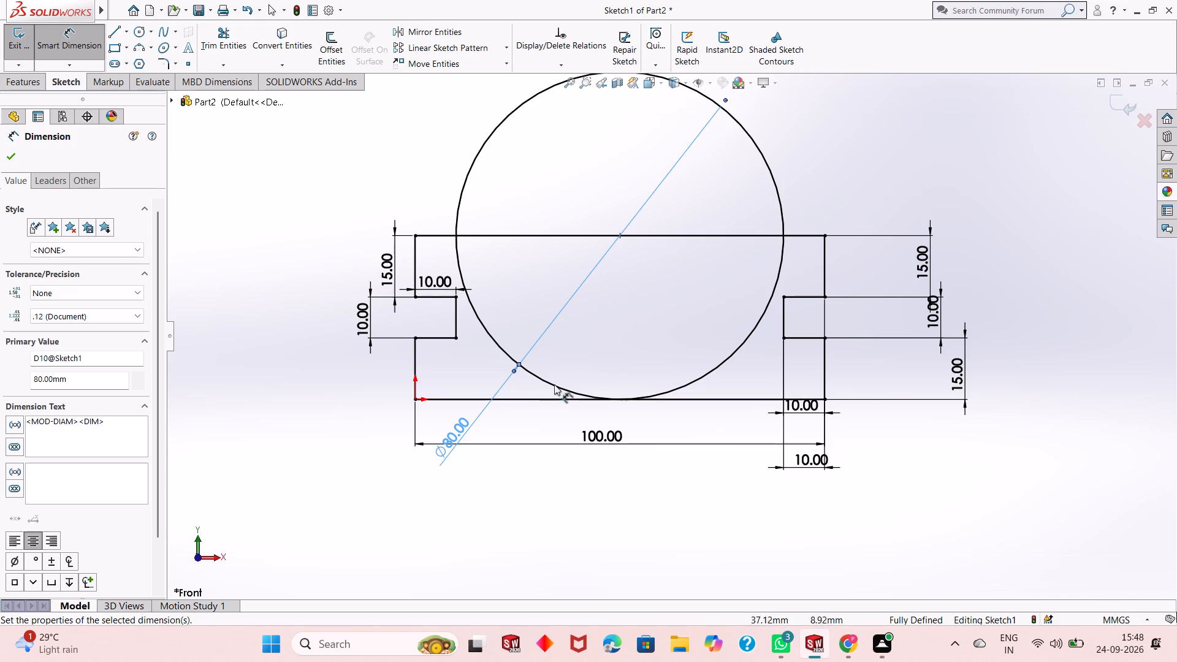
{"action": "left_click_drag", "start_coordinate": [449, 442], "coordinate": [425, 481]}
{"action": "double_click", "coordinate": [425, 481]}
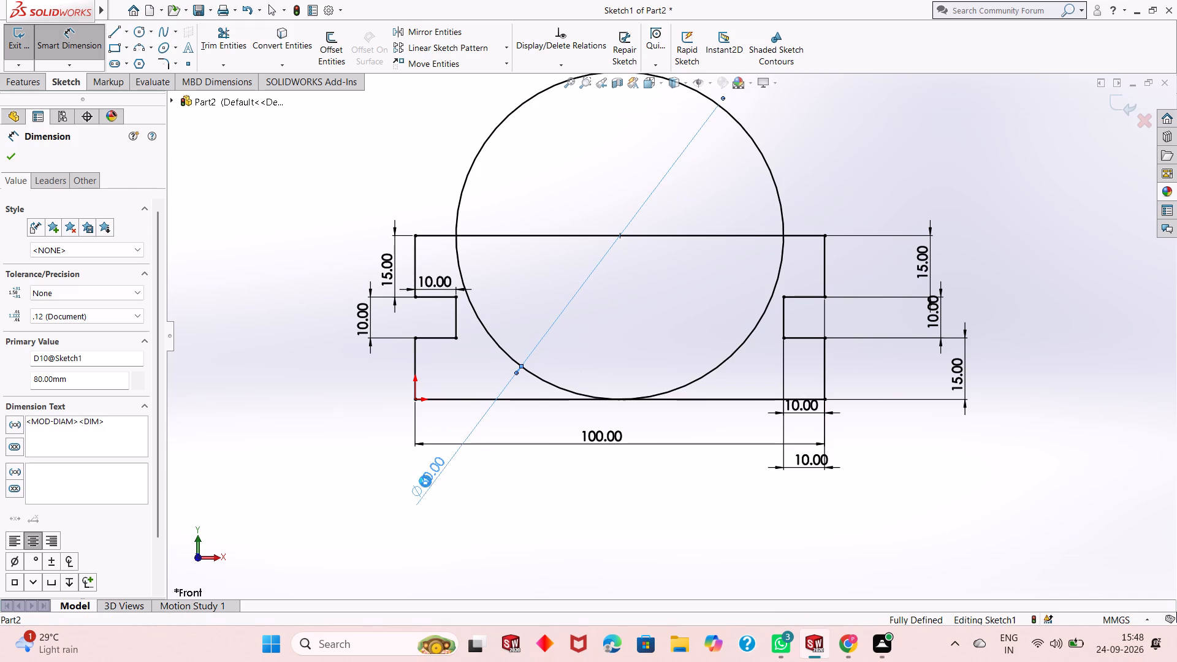
{"action": "type", "text": "60"}
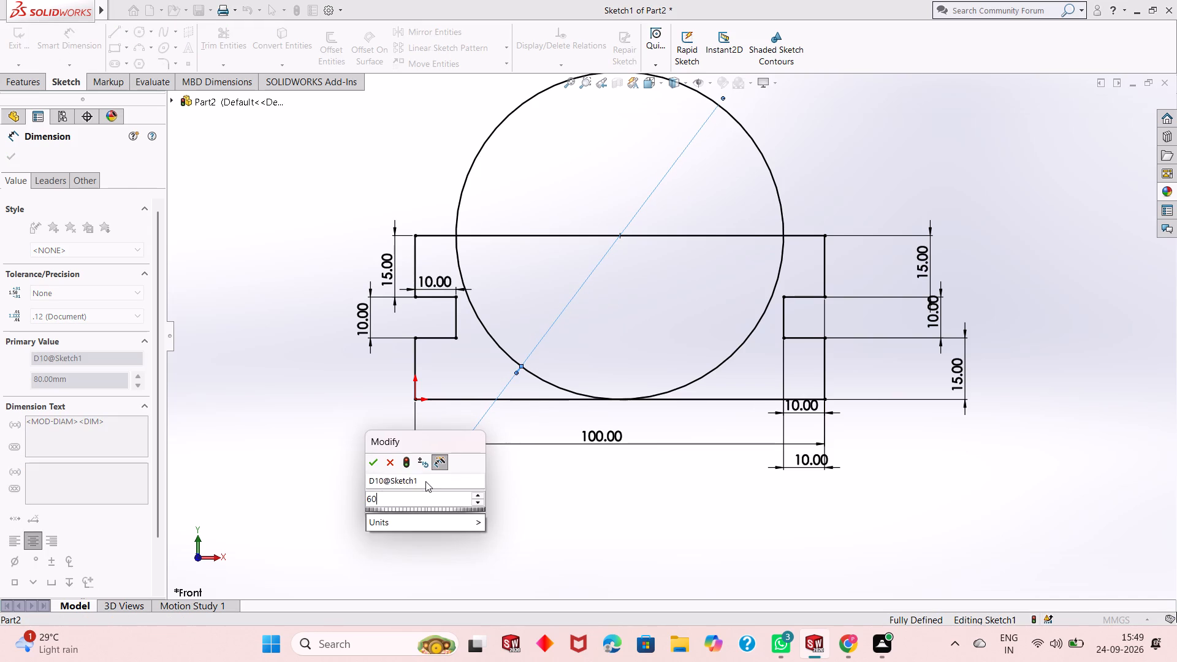
{"action": "key", "text": "Return"}
{"action": "scroll", "coordinate": [631, 327], "scroll_direction": "up", "scroll_amount": 2}
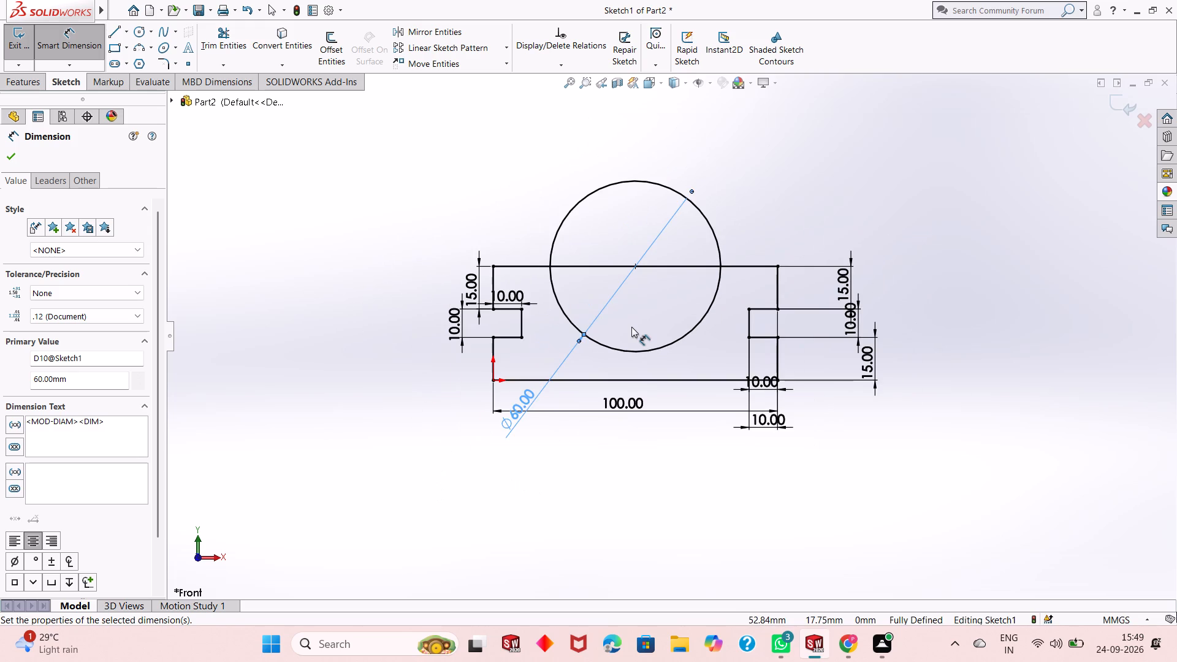
{"action": "right_click", "coordinate": [354, 312]}
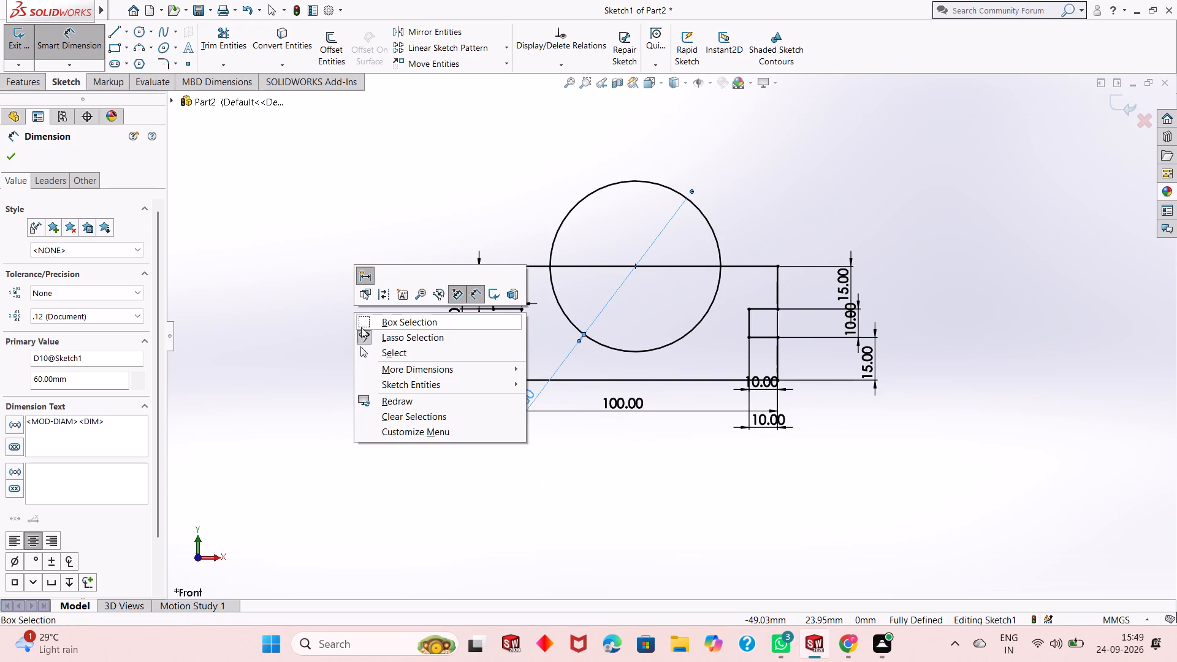
{"action": "left_click", "coordinate": [381, 351]}
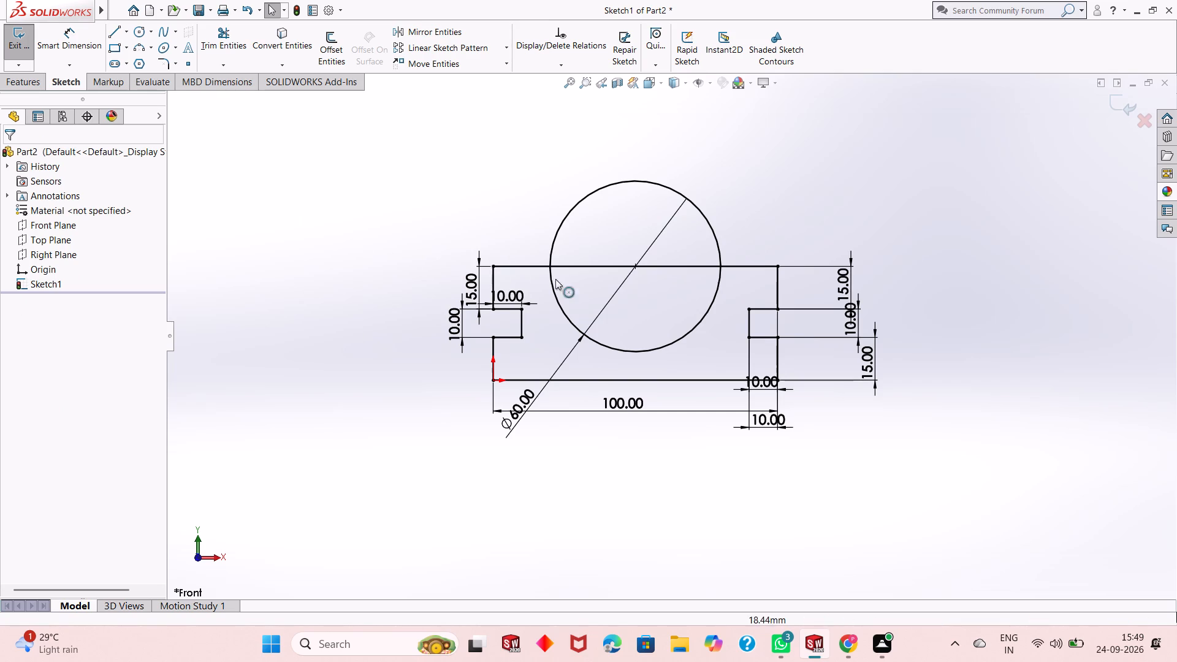
Trim away the circle's upper half and the top line segment inside it, leaving a semicircular recess in the profile.
{"action": "scroll", "coordinate": [631, 330], "scroll_direction": "up", "scroll_amount": 1}
{"action": "scroll", "coordinate": [758, 307], "scroll_direction": "down", "scroll_amount": 3}
{"action": "scroll", "coordinate": [307, 310], "scroll_direction": "up", "scroll_amount": 2}
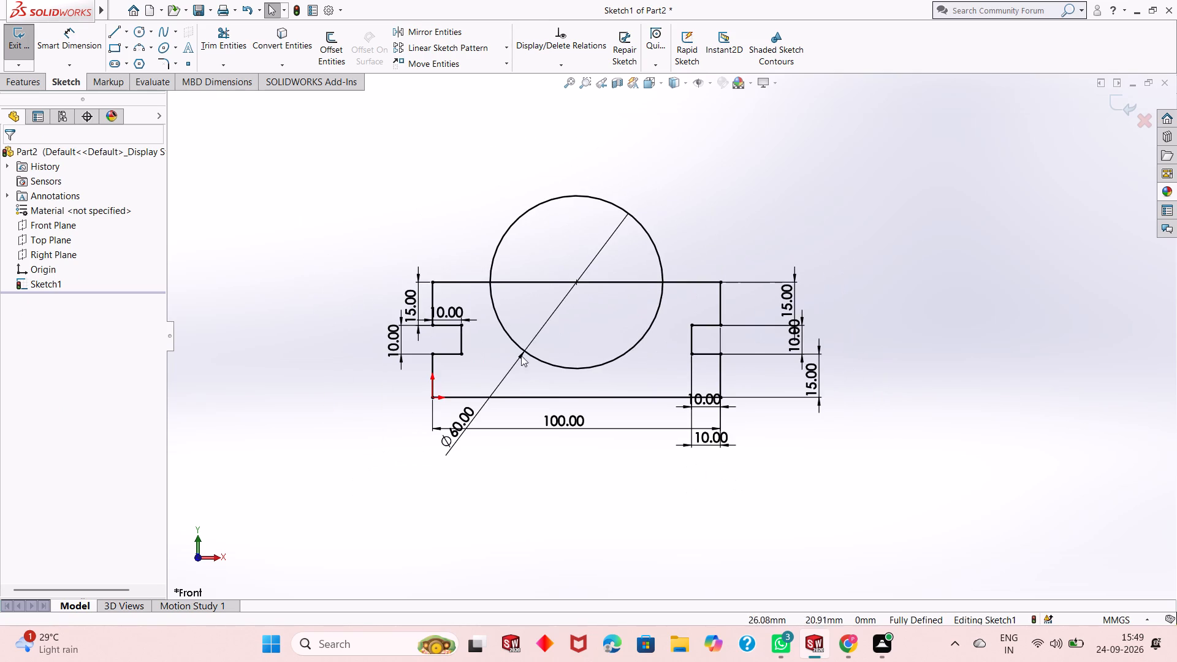
{"action": "scroll", "coordinate": [687, 397], "scroll_direction": "down", "scroll_amount": 2}
{"action": "scroll", "coordinate": [634, 349], "scroll_direction": "up", "scroll_amount": 2}
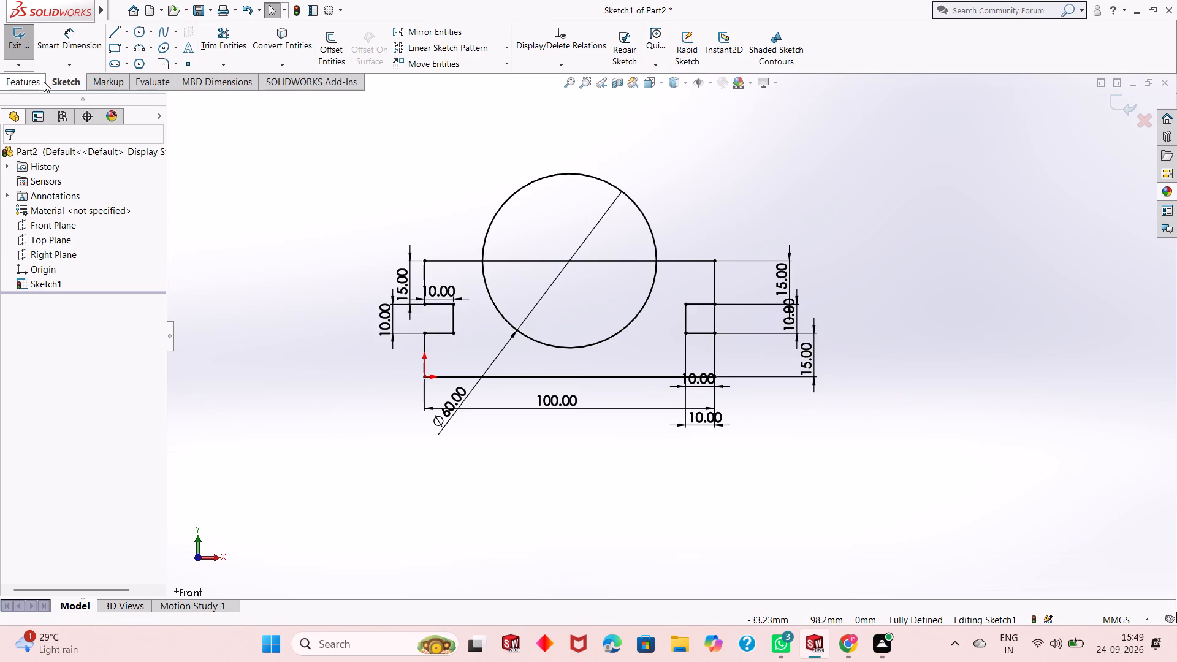
{"action": "left_click", "coordinate": [219, 40]}
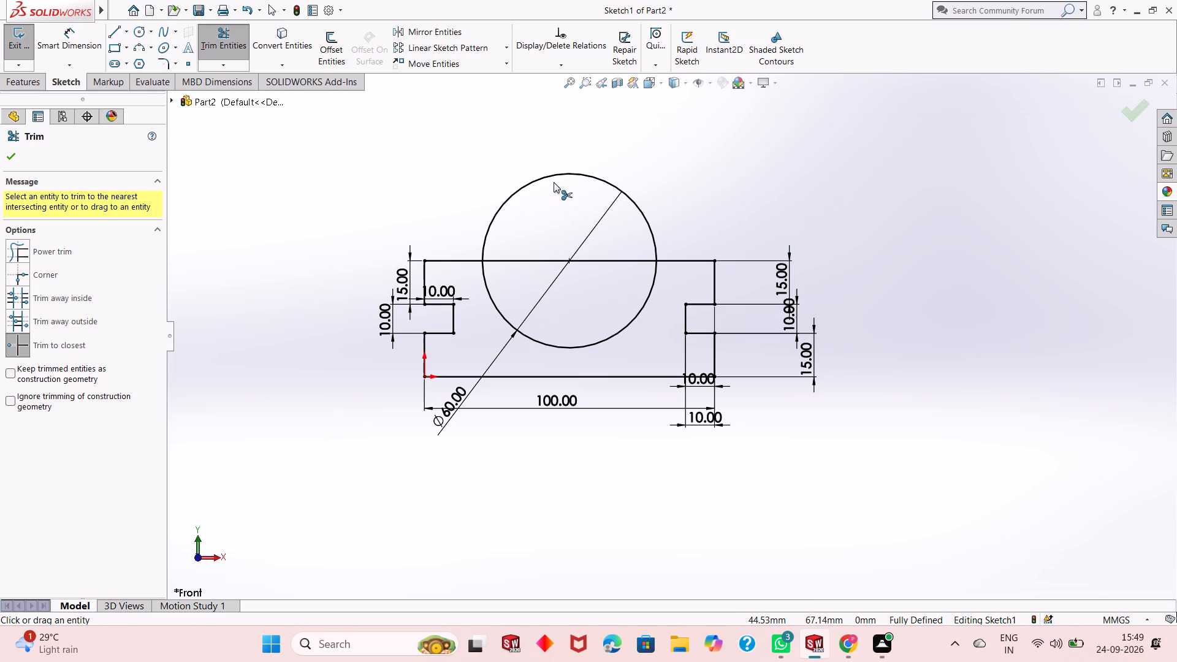
{"action": "left_click", "coordinate": [553, 177]}
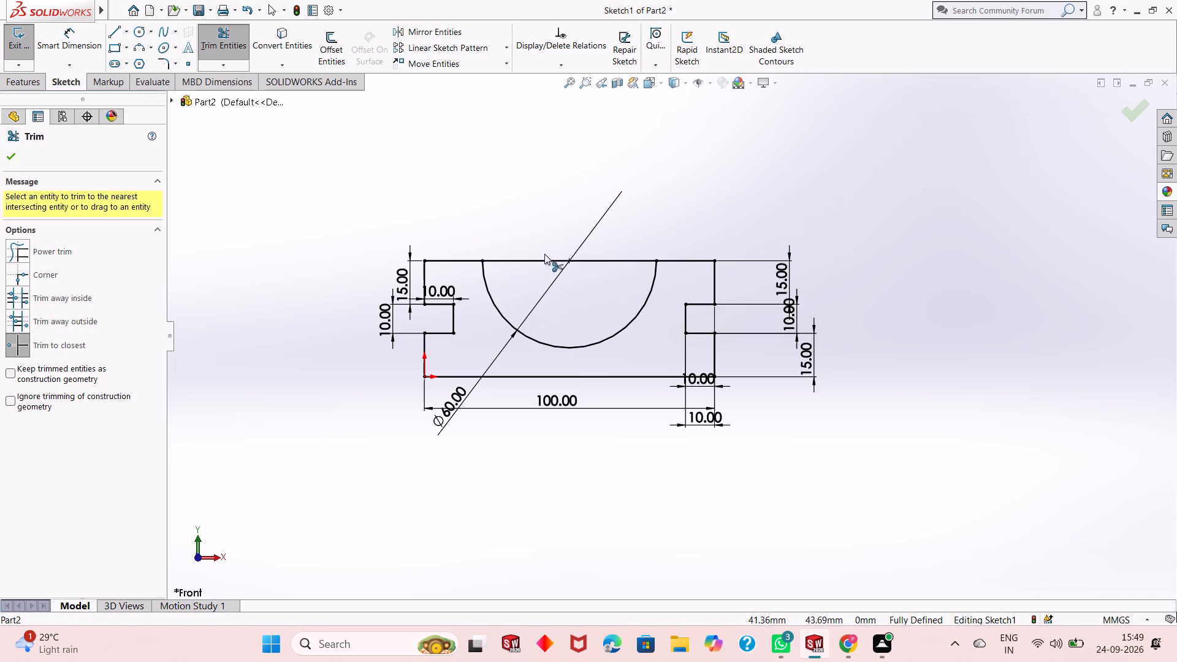
{"action": "left_click", "coordinate": [546, 259]}
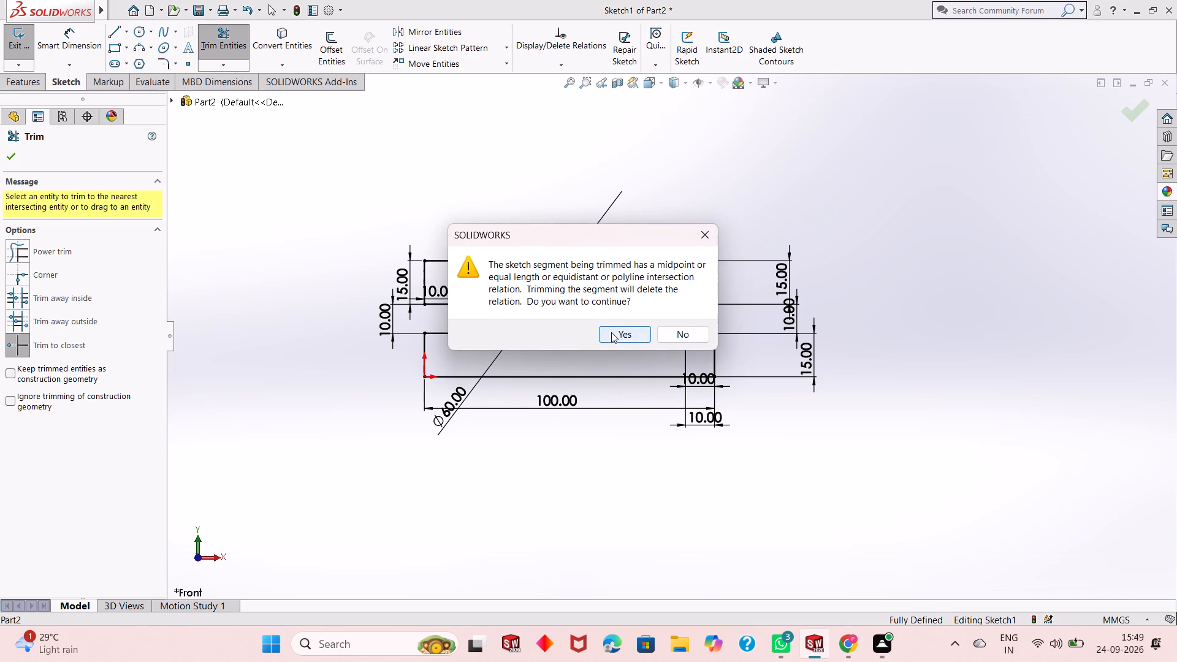
{"action": "left_click", "coordinate": [611, 332]}
{"action": "key", "text": "Escape"}
{"action": "key", "text": "Escape"}
{"action": "key", "text": "Escape"}
{"action": "key", "text": "Escape"}
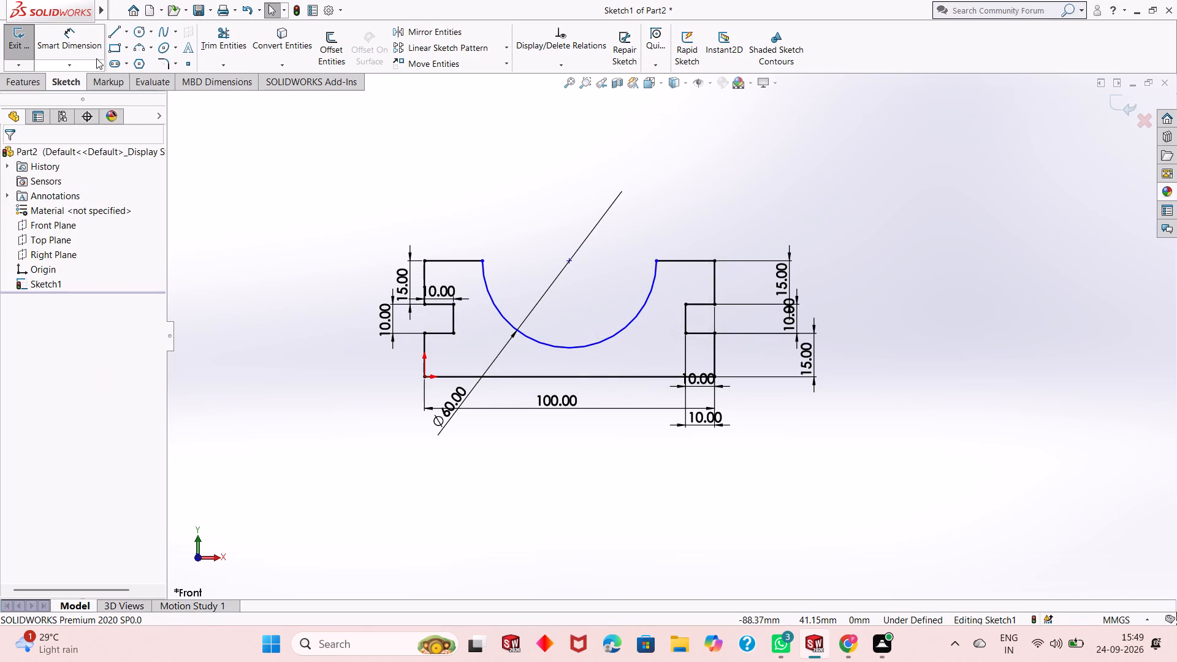
{"action": "key", "text": "Escape"}
Dimension the vertical distance between the arc's centre and the origin at 40 mm.
{"action": "left_click", "coordinate": [74, 47]}
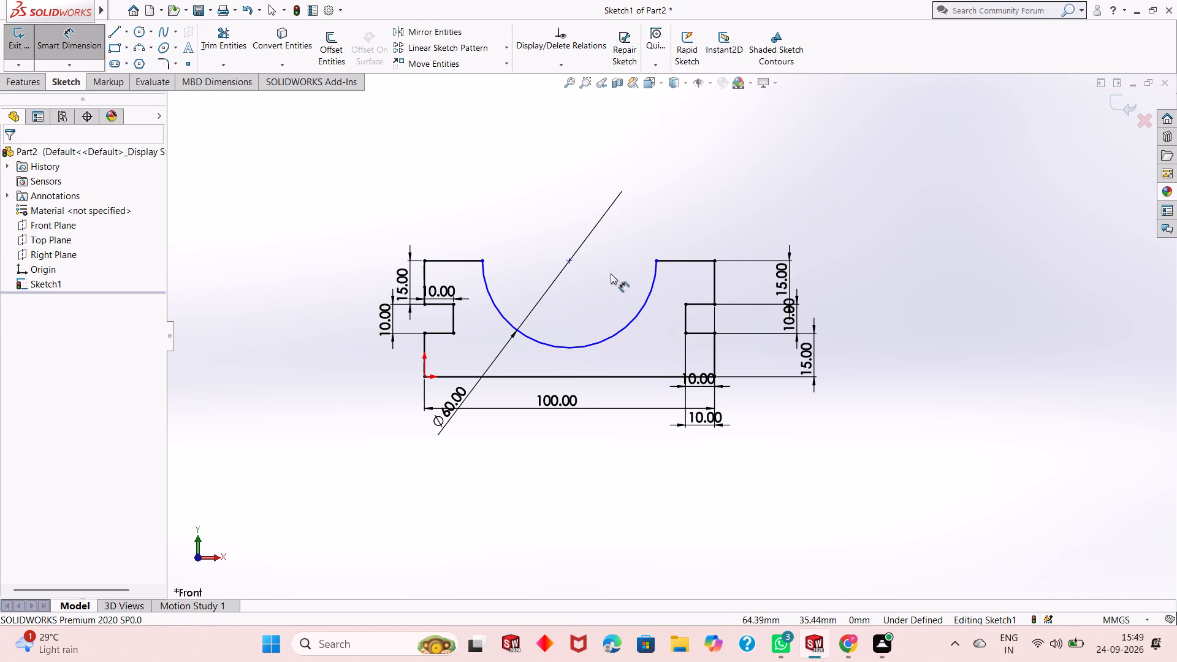
{"action": "left_click", "coordinate": [569, 257]}
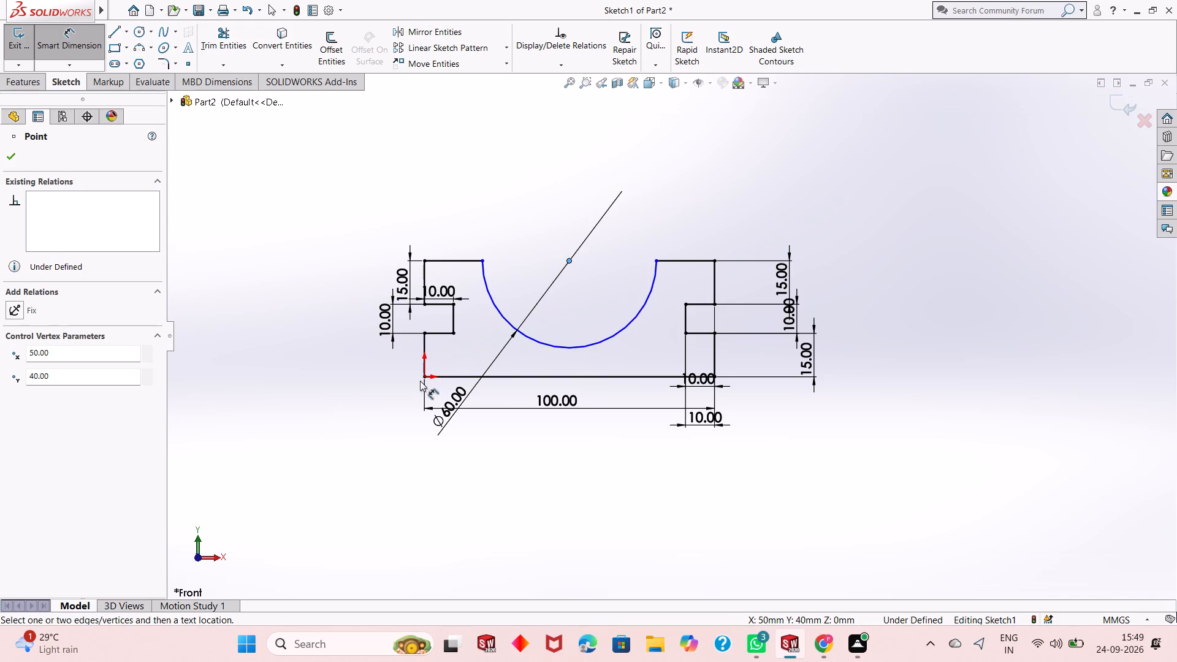
{"action": "left_click", "coordinate": [424, 378]}
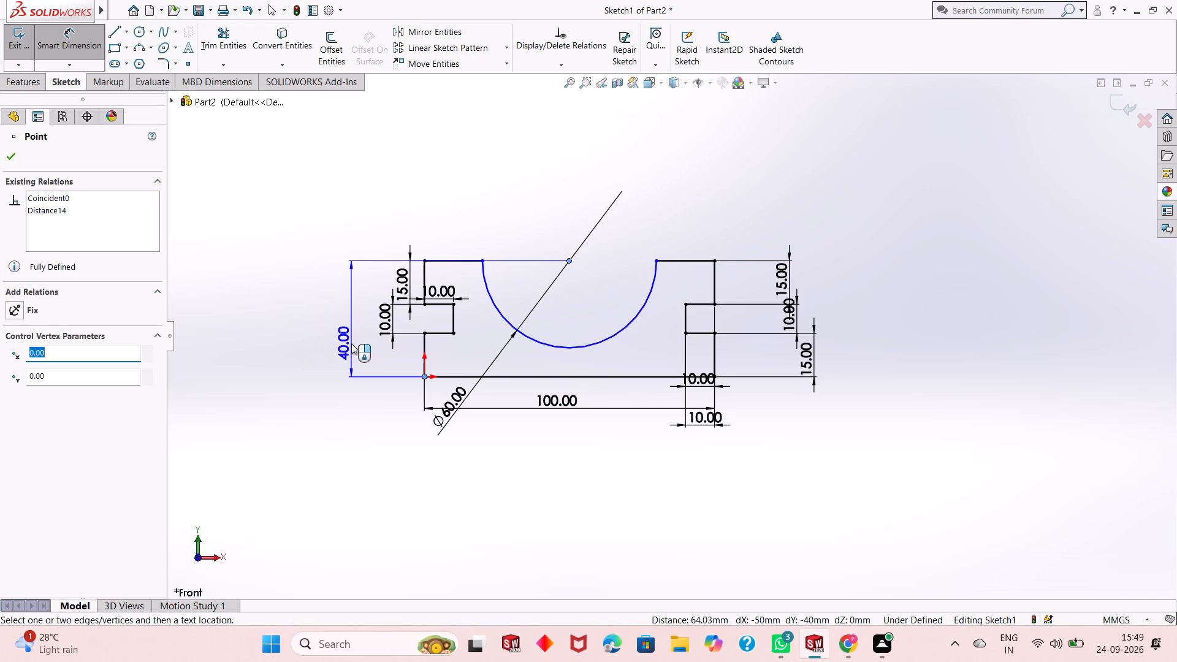
{"action": "left_click", "coordinate": [351, 343]}
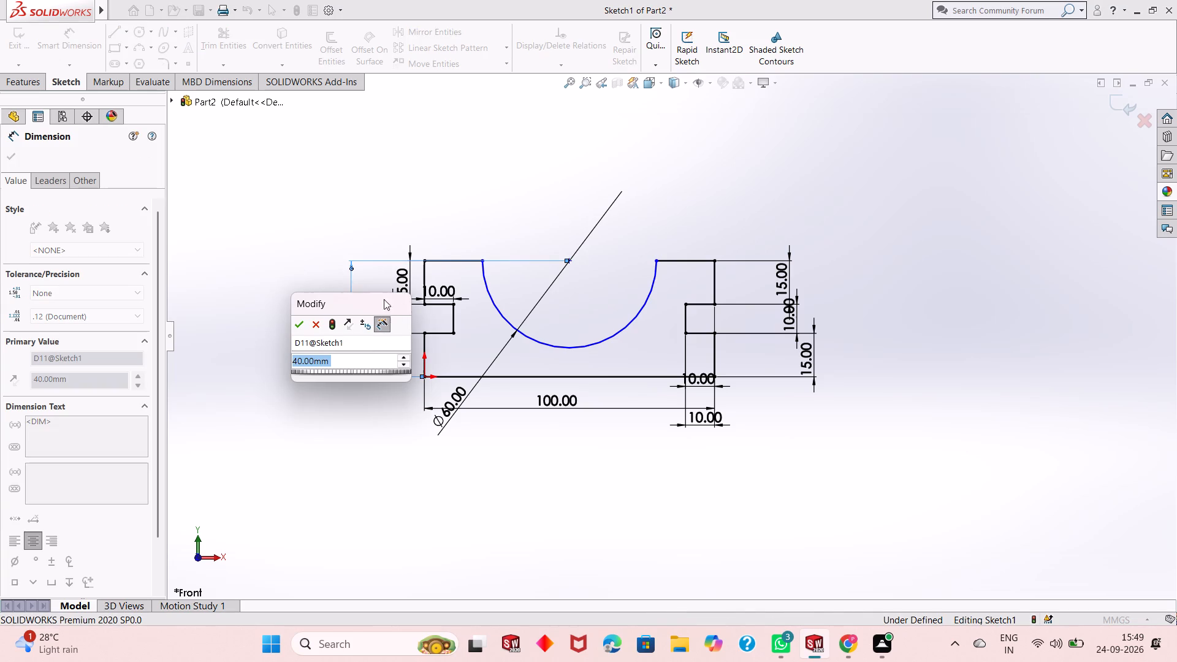
{"action": "left_click", "coordinate": [294, 322]}
{"action": "key", "text": "Escape"}
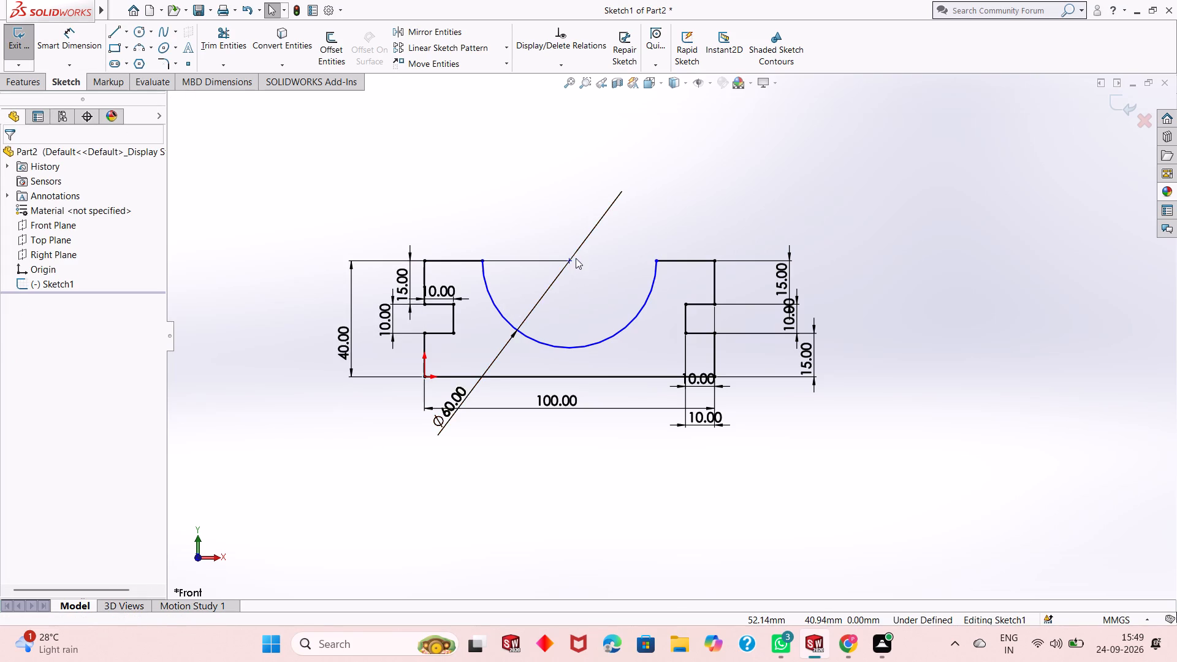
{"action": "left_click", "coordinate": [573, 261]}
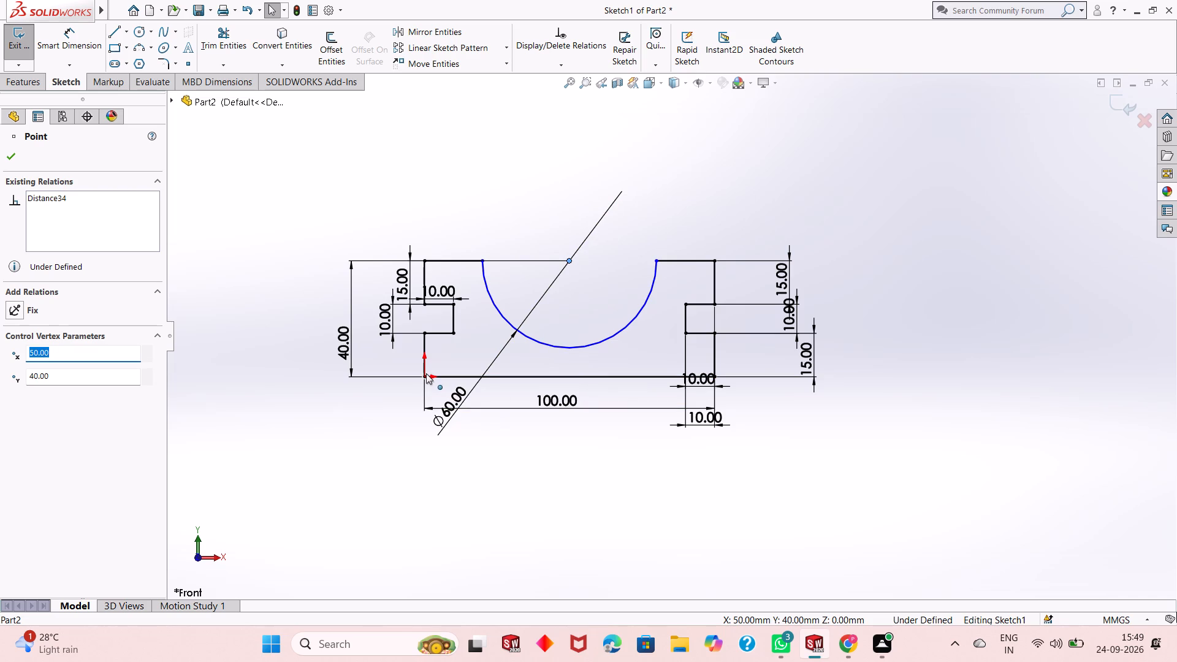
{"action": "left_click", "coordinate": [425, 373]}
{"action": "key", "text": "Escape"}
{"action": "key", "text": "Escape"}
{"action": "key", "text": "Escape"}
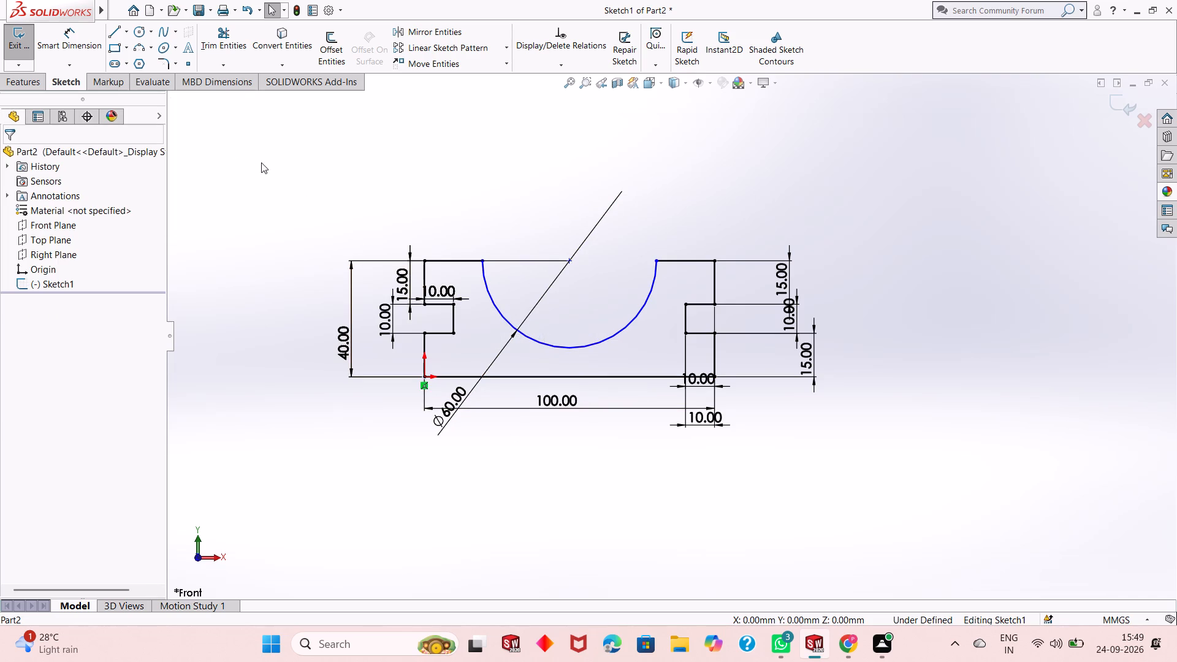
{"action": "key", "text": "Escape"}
Dimension the horizontal distance between the origin and the arc's centre at 50 mm.
{"action": "left_click", "coordinate": [80, 55]}
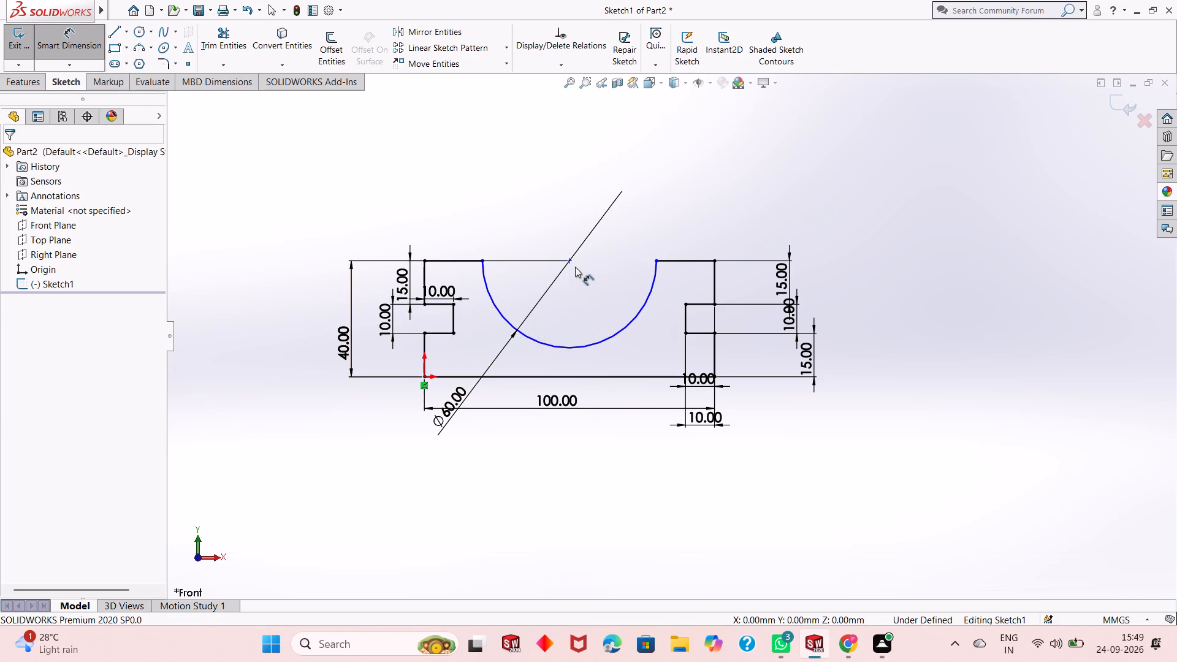
{"action": "left_click", "coordinate": [571, 262]}
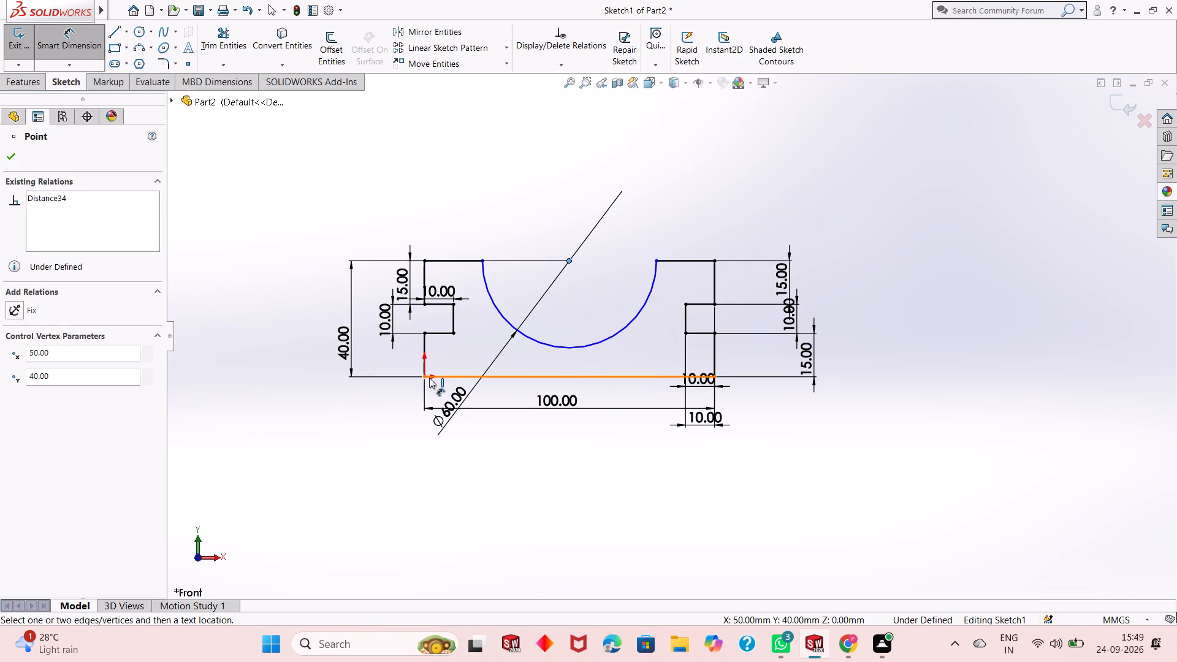
{"action": "left_click", "coordinate": [424, 379]}
{"action": "left_click", "coordinate": [525, 454]}
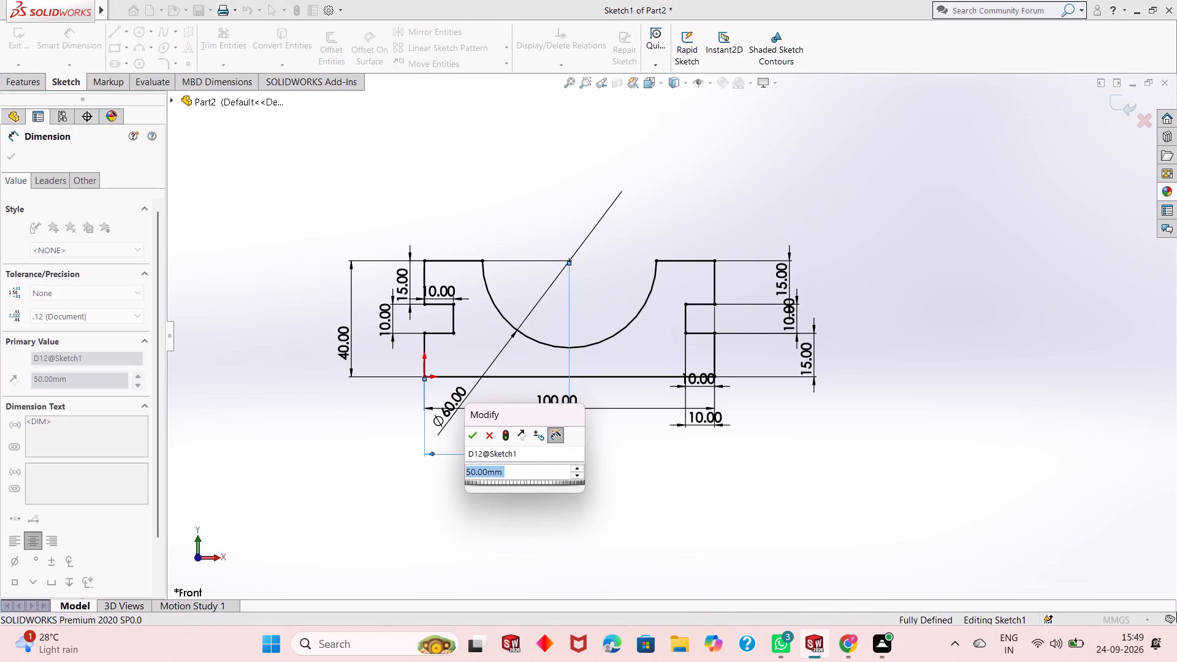
{"action": "left_click", "coordinate": [469, 439]}
{"action": "right_click", "coordinate": [247, 411]}
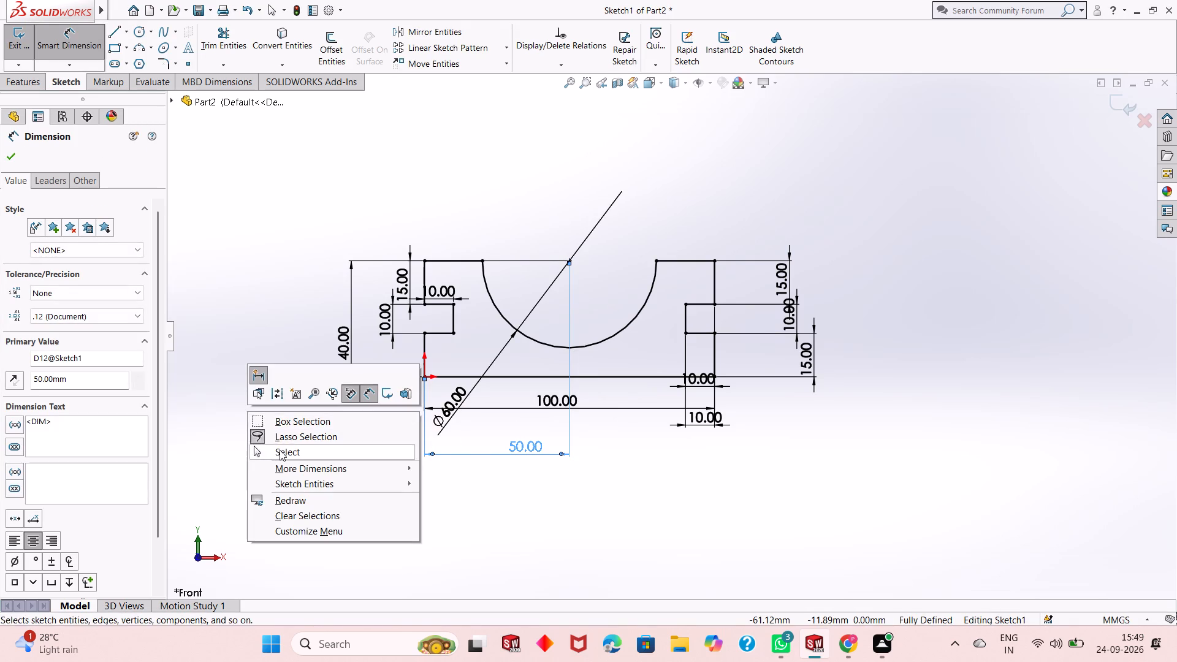
{"action": "left_click", "coordinate": [280, 450]}
{"action": "key", "text": "Escape"}
{"action": "key", "text": "Escape"}
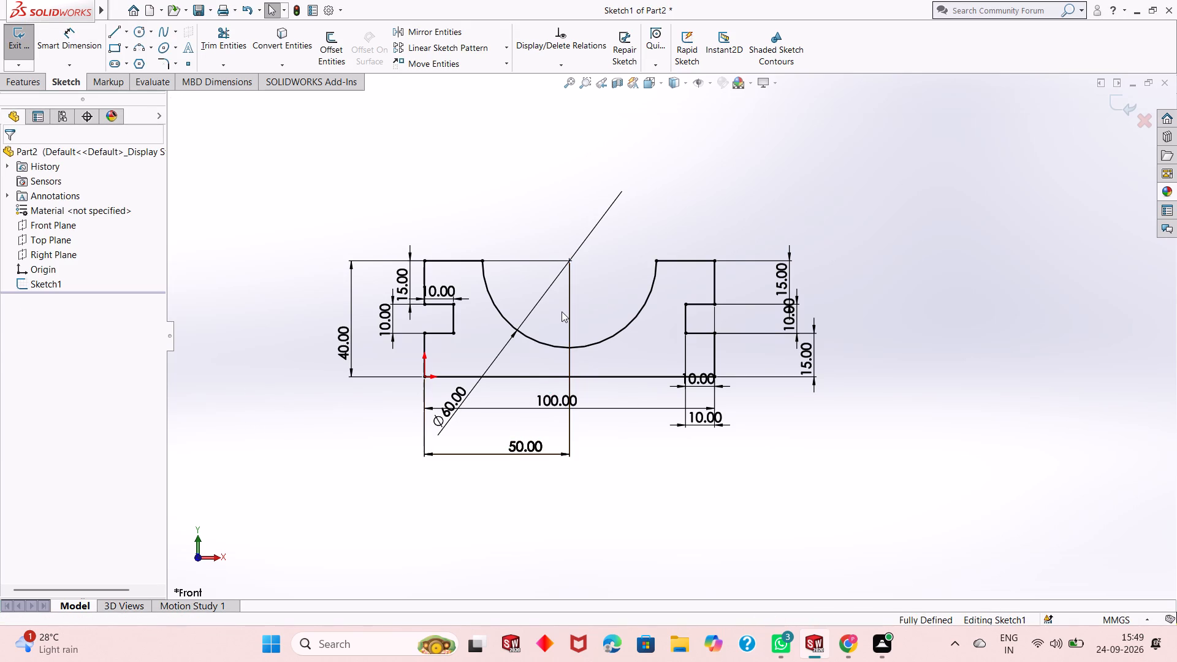
Extrude the notched profile as a Blind boss 120 mm deep from the sketch plane, with the direction reversed.
{"action": "scroll", "coordinate": [562, 310], "scroll_direction": "up", "scroll_amount": 1}
{"action": "scroll", "coordinate": [606, 342], "scroll_direction": "down", "scroll_amount": 1}
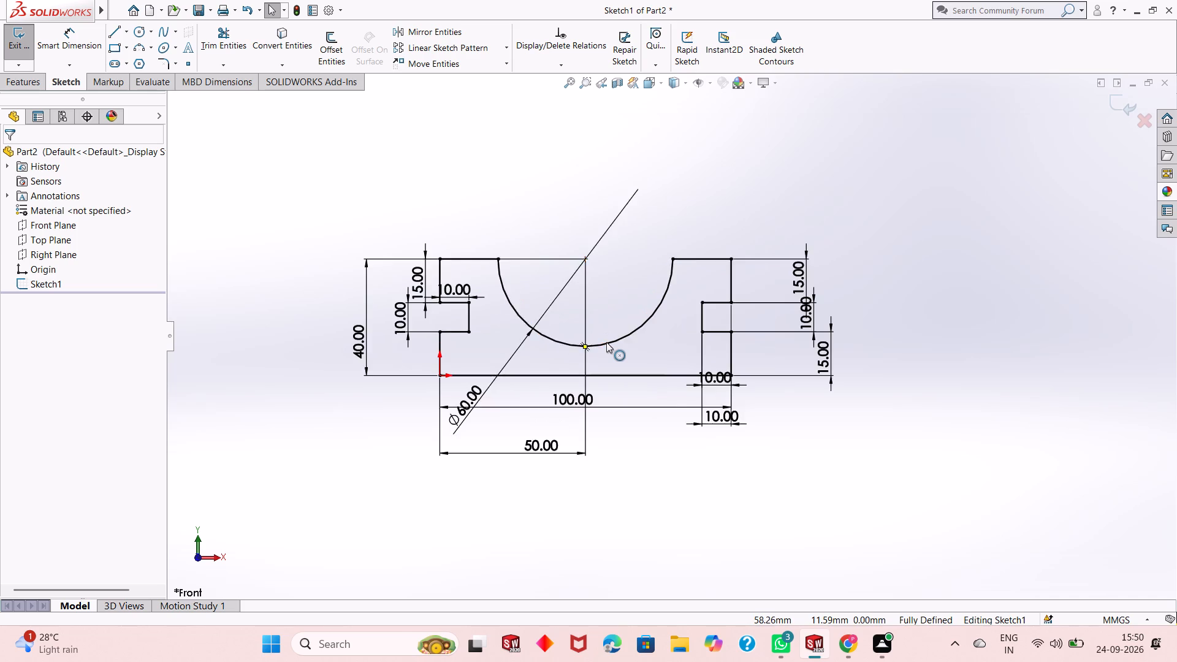
{"action": "scroll", "coordinate": [606, 342], "scroll_direction": "up", "scroll_amount": 1}
{"action": "middle_click_drag", "start_coordinate": [633, 337], "coordinate": [560, 408]}
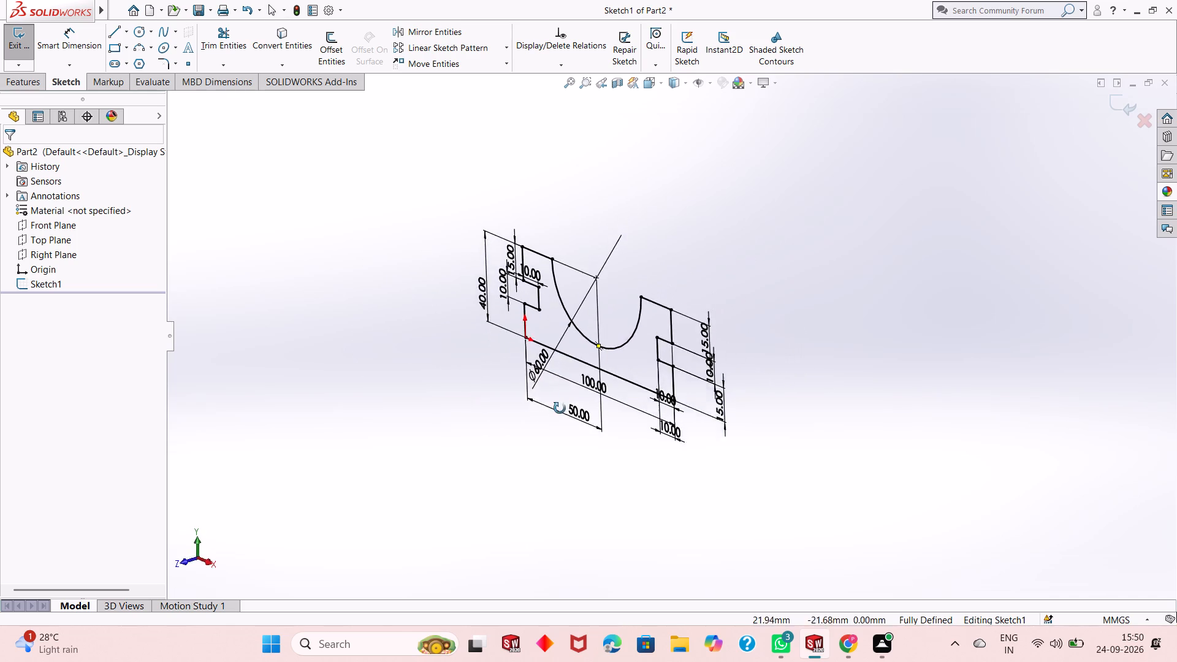
{"action": "middle_click_drag", "start_coordinate": [560, 408], "coordinate": [555, 430]}
{"action": "middle_click_drag", "start_coordinate": [563, 382], "coordinate": [601, 321]}
{"action": "scroll", "coordinate": [604, 314], "scroll_direction": "down", "scroll_amount": 3}
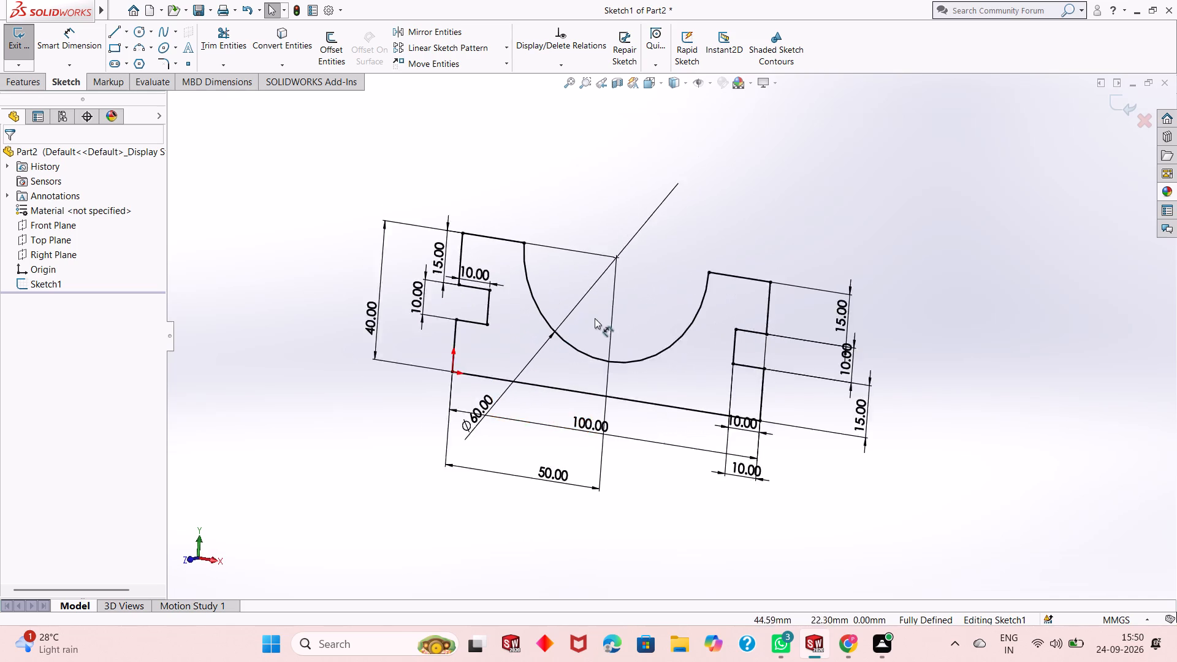
{"action": "scroll", "coordinate": [596, 358], "scroll_direction": "up", "scroll_amount": 2}
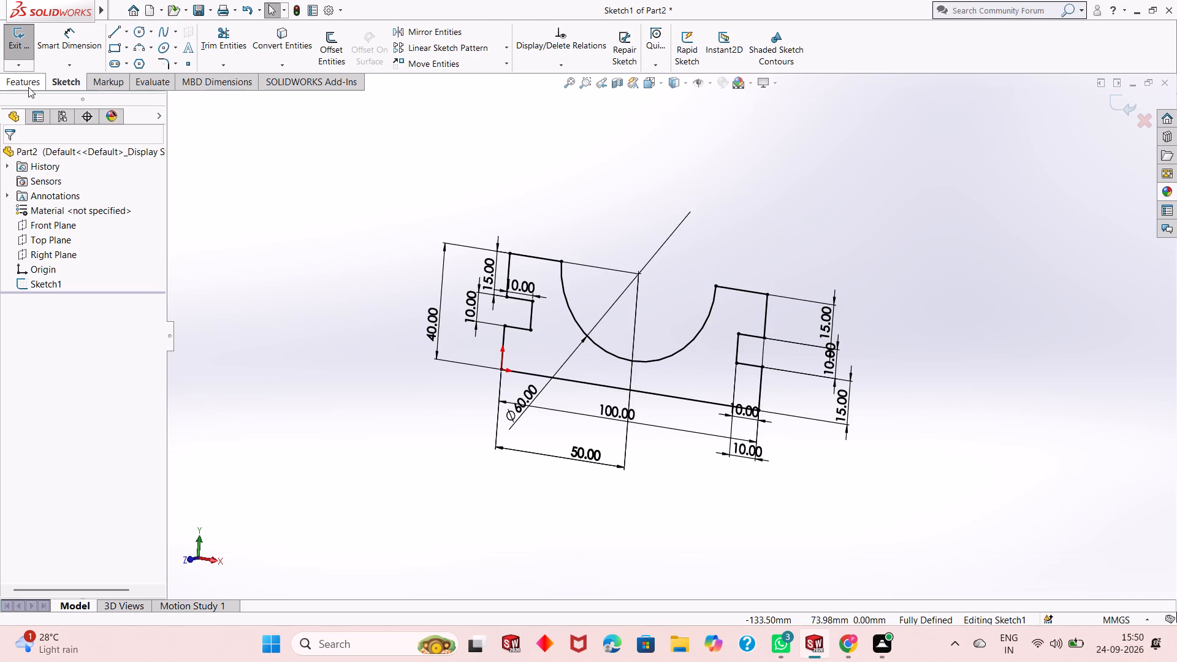
{"action": "left_click", "coordinate": [28, 87]}
{"action": "left_click", "coordinate": [32, 50]}
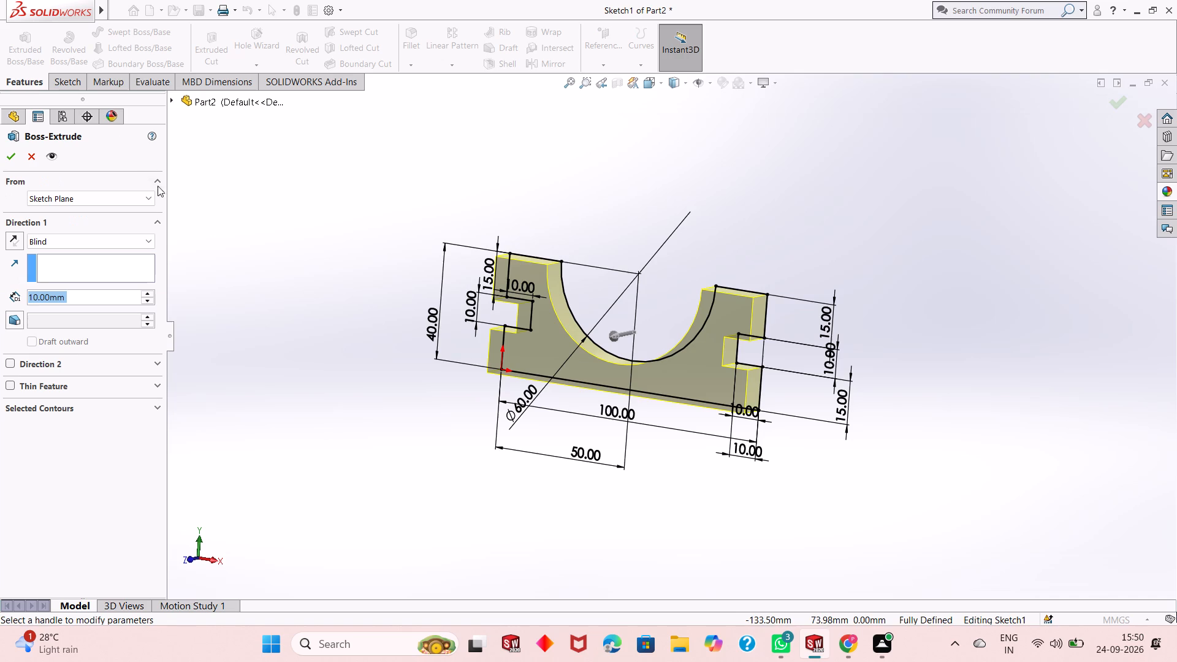
{"action": "left_click", "coordinate": [10, 245]}
{"action": "middle_click_drag", "start_coordinate": [440, 339], "coordinate": [442, 339]}
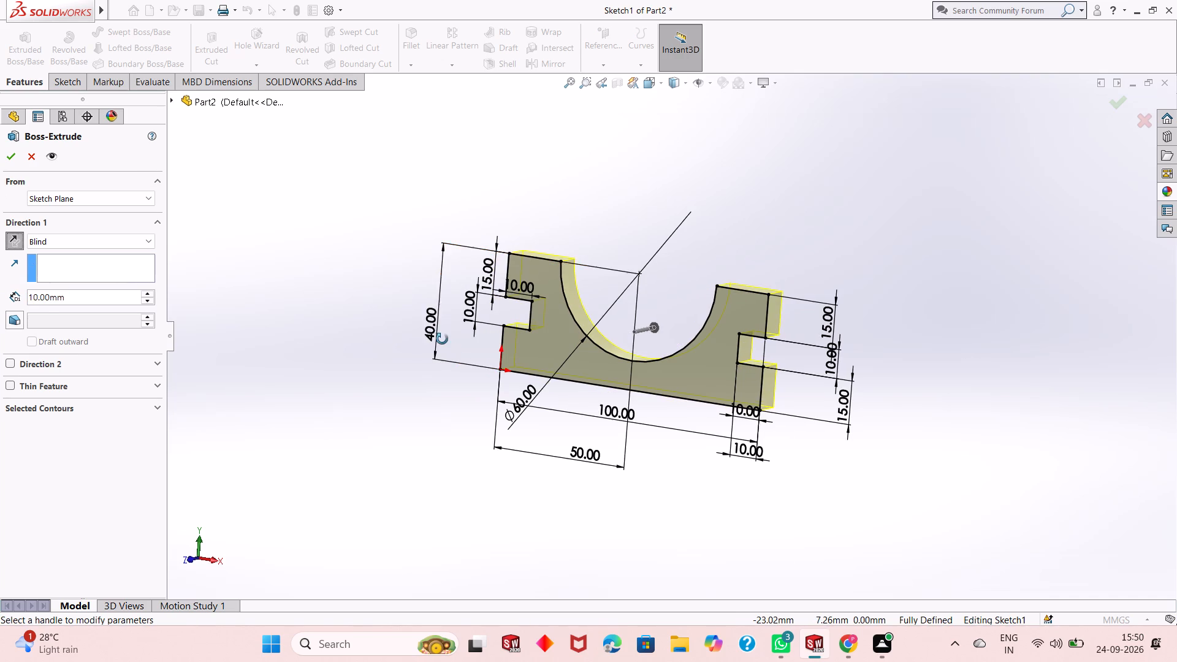
{"action": "middle_click_drag", "start_coordinate": [442, 339], "coordinate": [407, 400]}
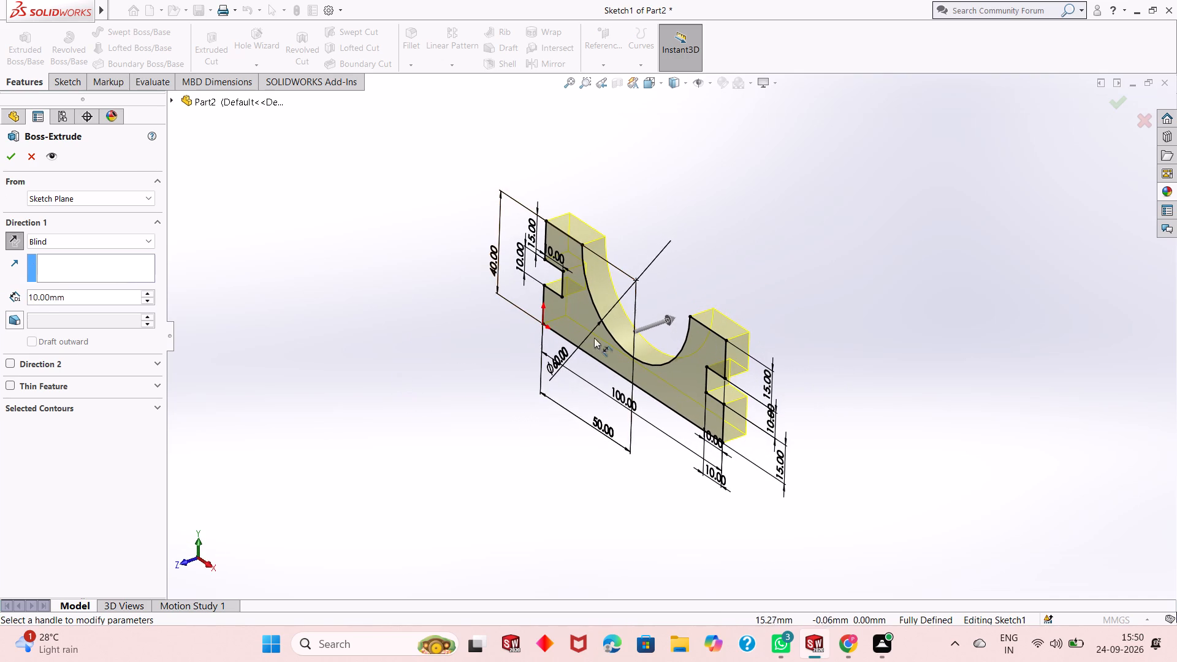
{"action": "scroll", "coordinate": [815, 319], "scroll_direction": "down", "scroll_amount": 2}
{"action": "scroll", "coordinate": [705, 319], "scroll_direction": "up", "scroll_amount": 1}
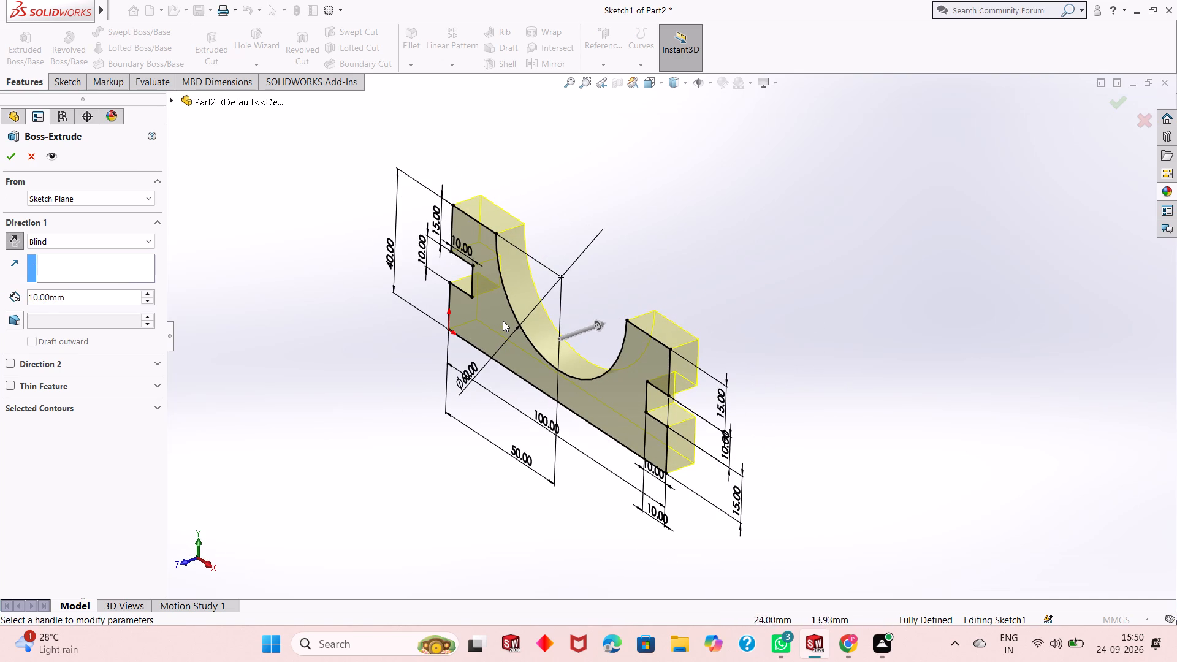
{"action": "double_click", "coordinate": [85, 296]}
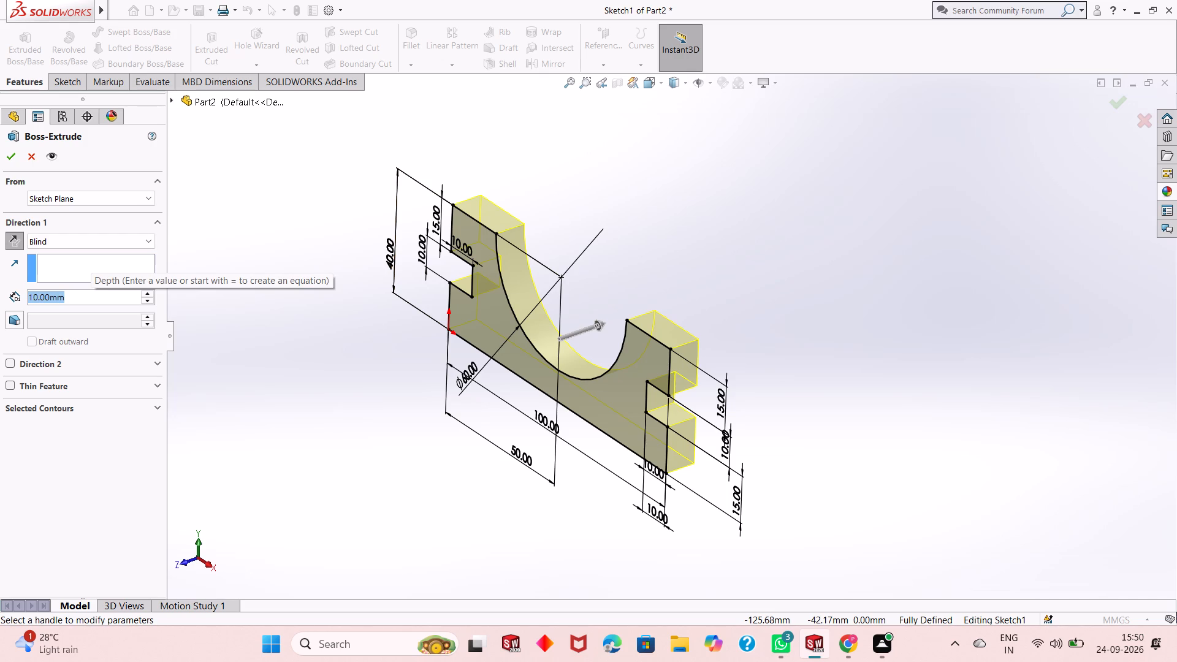
{"action": "type", "text": "120"}
{"action": "key", "text": "Return"}
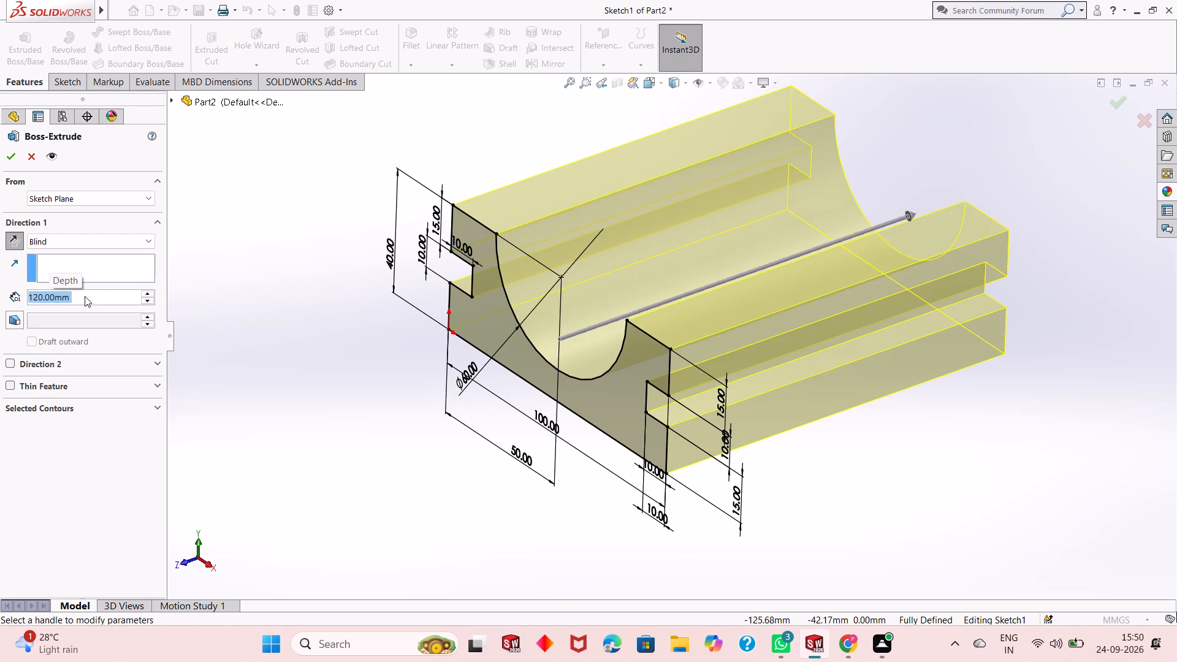
{"action": "left_click", "coordinate": [6, 158]}
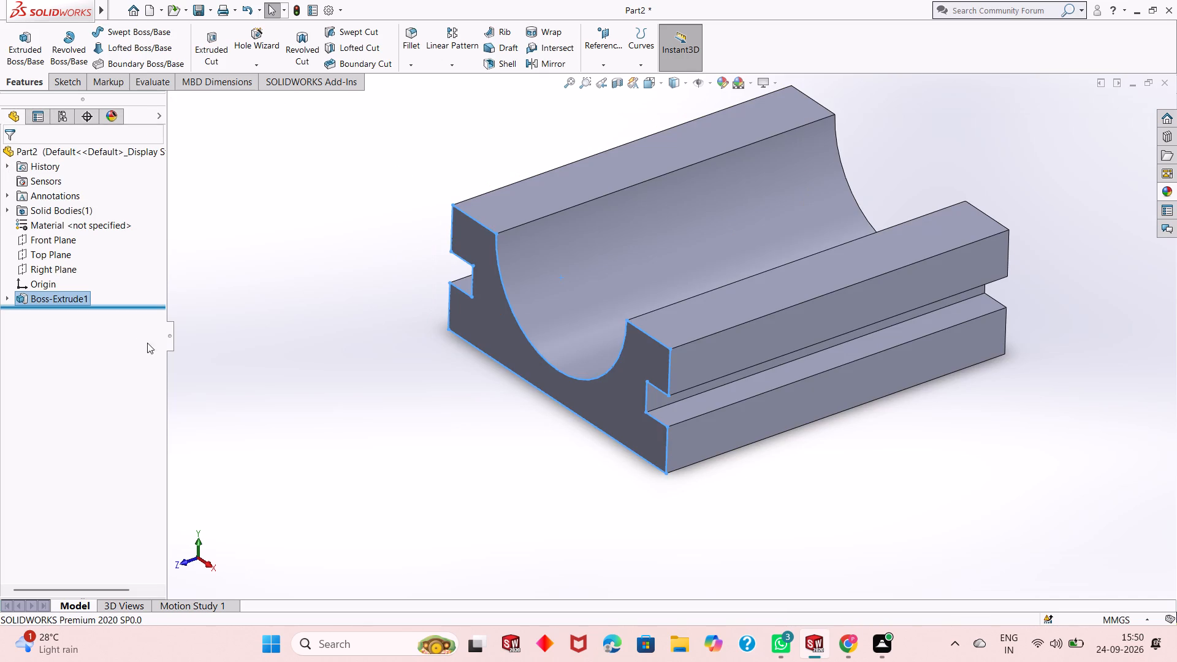
{"action": "key", "text": "Escape"}
Examine the extruded block from several angles, including its semicircular recess, side notches and underside.
{"action": "scroll", "coordinate": [310, 359], "scroll_direction": "up", "scroll_amount": 2}
{"action": "scroll", "coordinate": [910, 224], "scroll_direction": "down", "scroll_amount": 3}
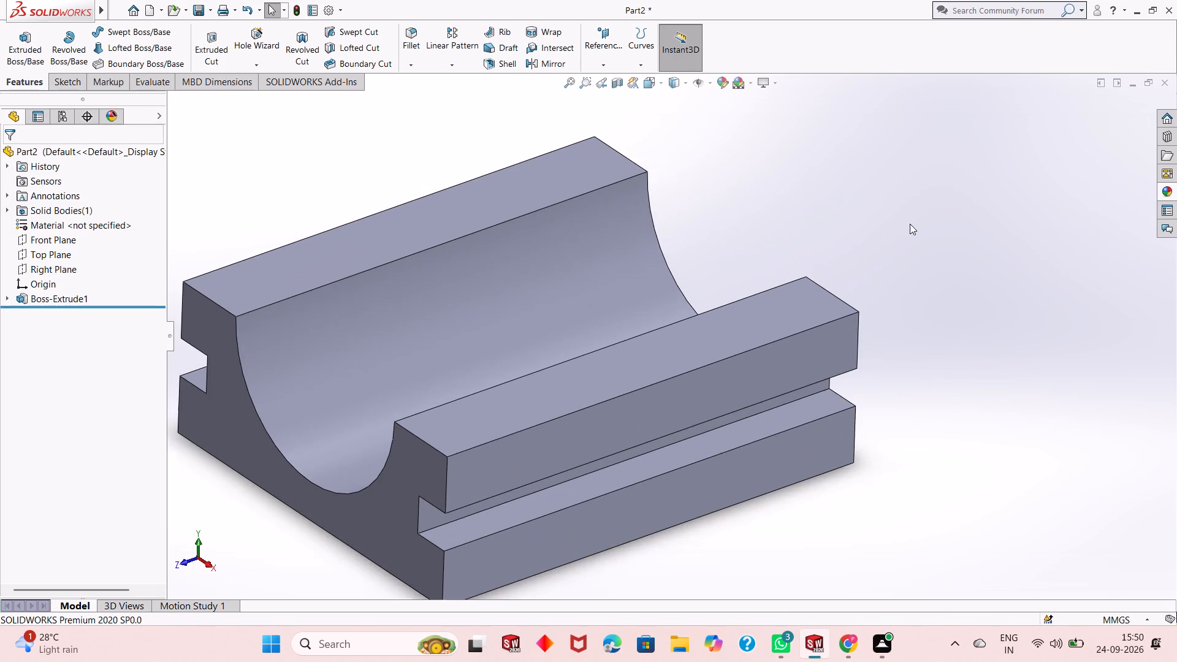
{"action": "scroll", "coordinate": [674, 383], "scroll_direction": "up", "scroll_amount": 2}
{"action": "middle_click_drag", "start_coordinate": [671, 370], "coordinate": [723, 251]}
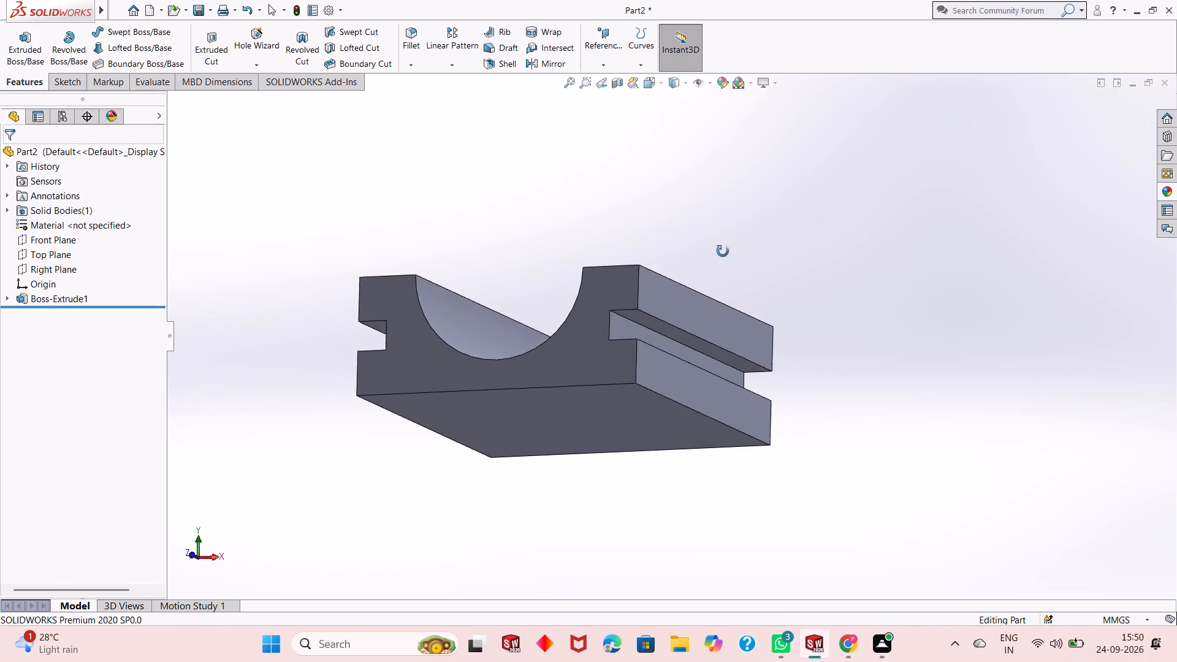
{"action": "middle_click_drag", "start_coordinate": [723, 251], "coordinate": [747, 305]}
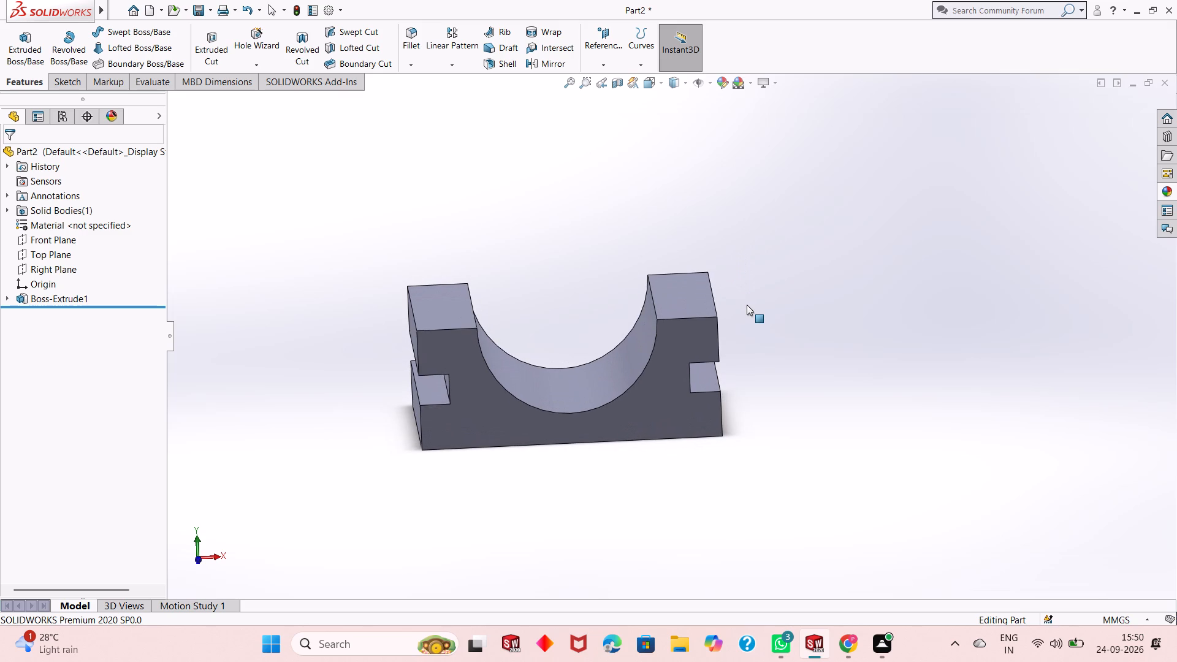
{"action": "scroll", "coordinate": [735, 279], "scroll_direction": "down", "scroll_amount": 1}
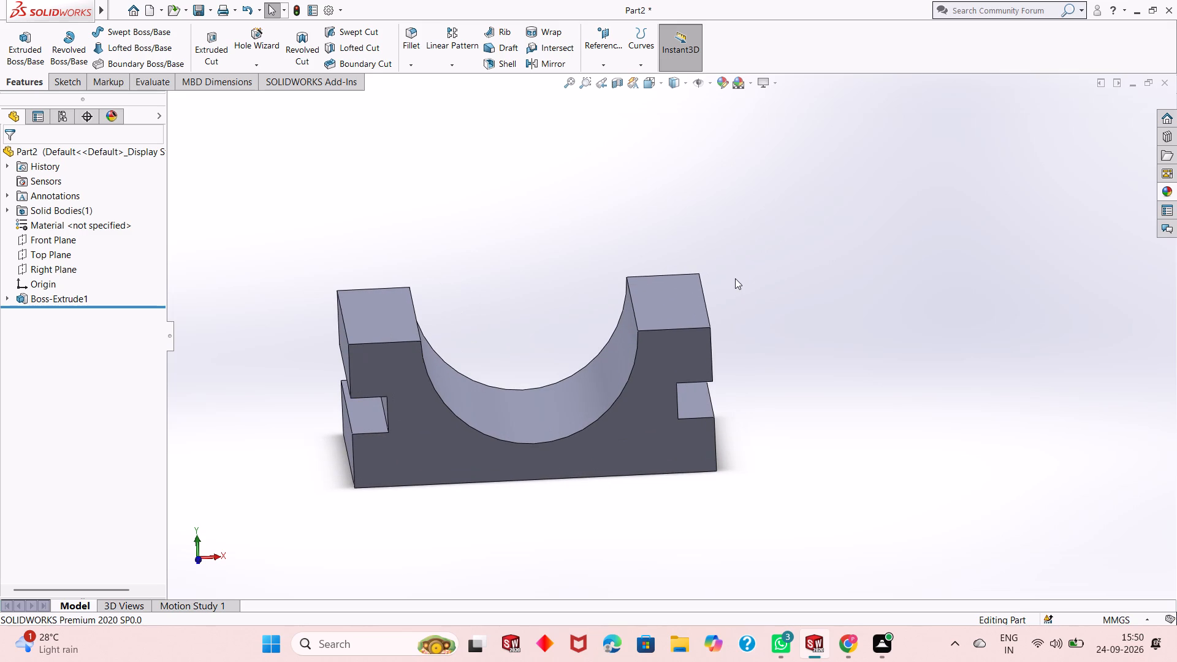
{"action": "scroll", "coordinate": [733, 278], "scroll_direction": "down", "scroll_amount": 3}
{"action": "scroll", "coordinate": [653, 284], "scroll_direction": "up", "scroll_amount": 1}
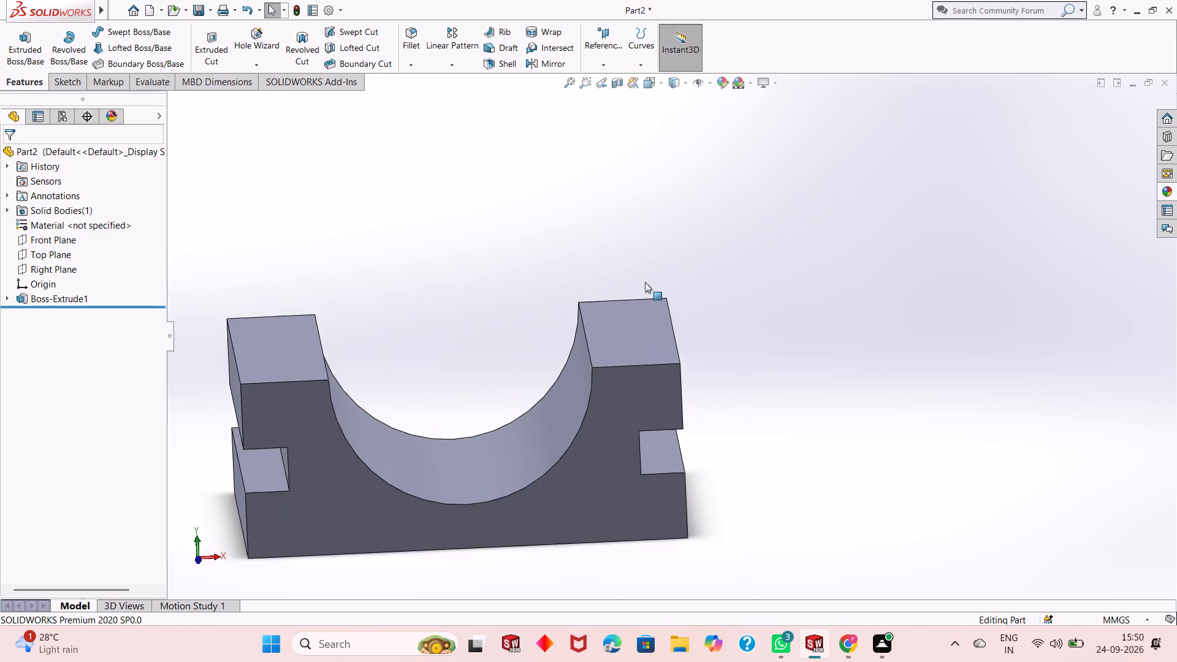
{"action": "scroll", "coordinate": [645, 282], "scroll_direction": "up", "scroll_amount": 3}
{"action": "middle_click_drag", "start_coordinate": [665, 356], "coordinate": [636, 352]}
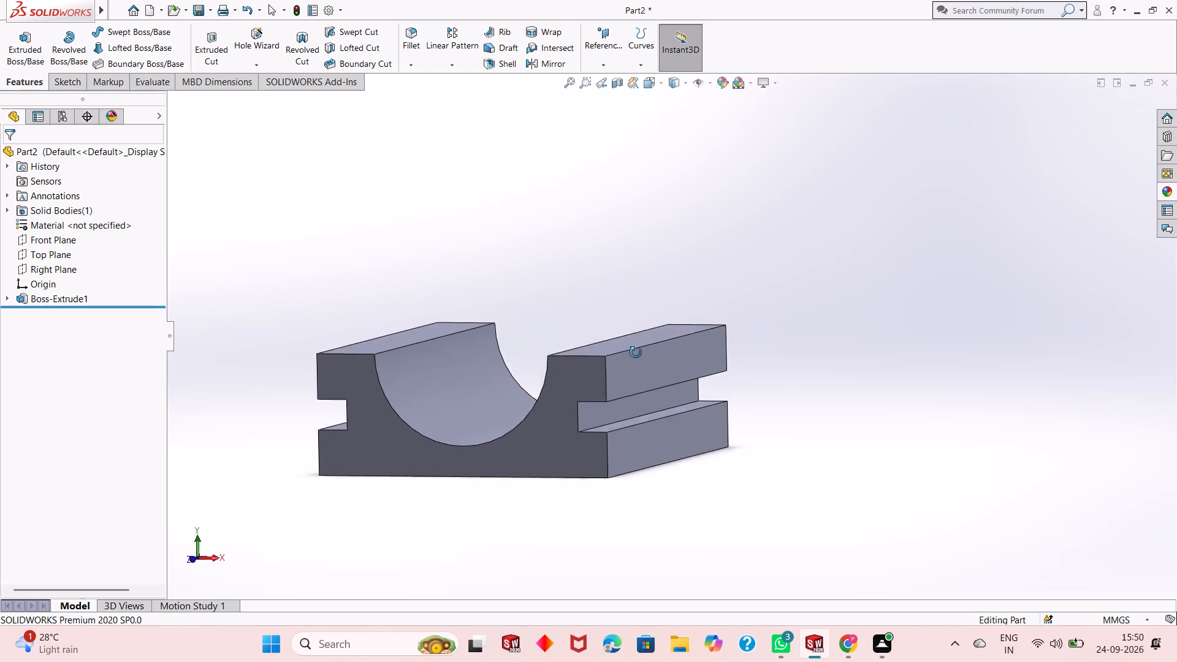
{"action": "middle_click_drag", "start_coordinate": [636, 352], "coordinate": [628, 382]}
{"action": "scroll", "coordinate": [606, 288], "scroll_direction": "down", "scroll_amount": 3}
{"action": "scroll", "coordinate": [653, 346], "scroll_direction": "up", "scroll_amount": 4}
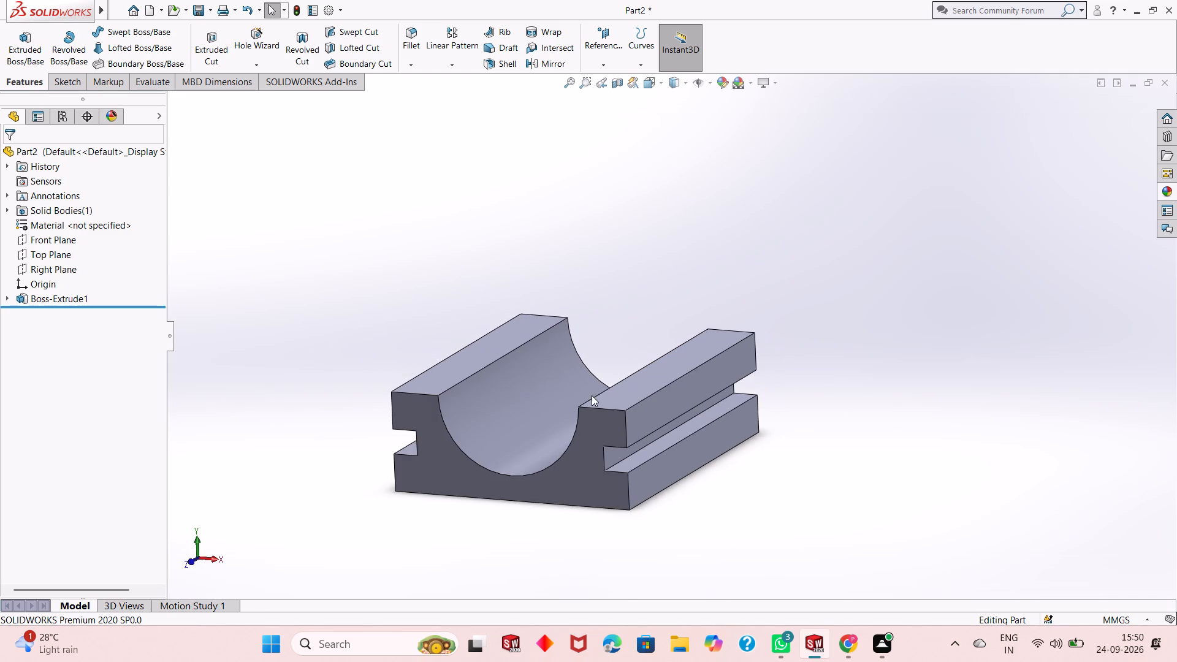
{"action": "middle_click_drag", "start_coordinate": [592, 395], "coordinate": [573, 393]}
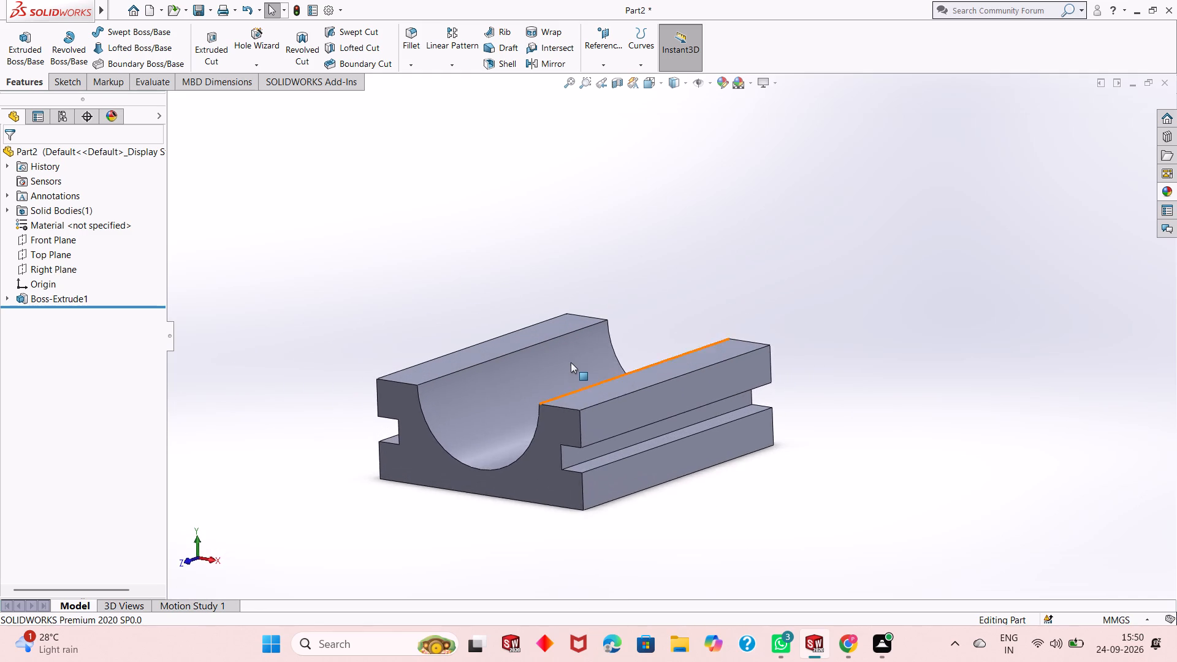
{"action": "scroll", "coordinate": [571, 359], "scroll_direction": "down", "scroll_amount": 4}
{"action": "scroll", "coordinate": [571, 359], "scroll_direction": "up", "scroll_amount": 3}
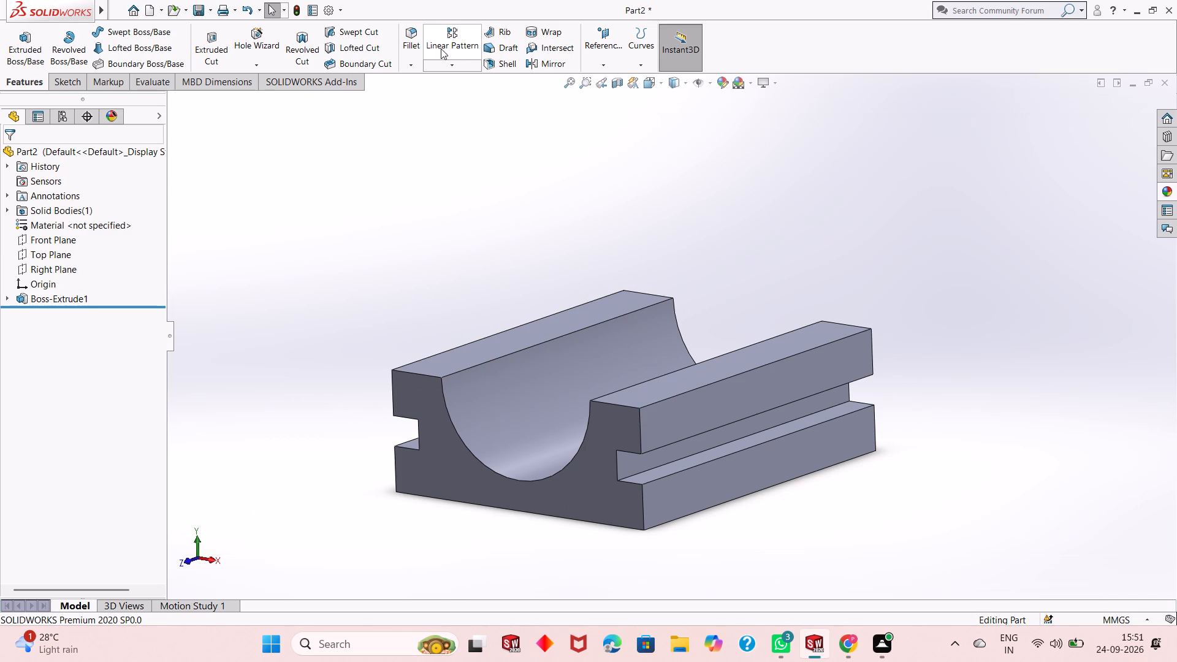
Create a reference plane offset 10 mm from the Front Plane, with the offset flipped toward the inside of the block.
{"action": "left_click", "coordinate": [610, 61]}
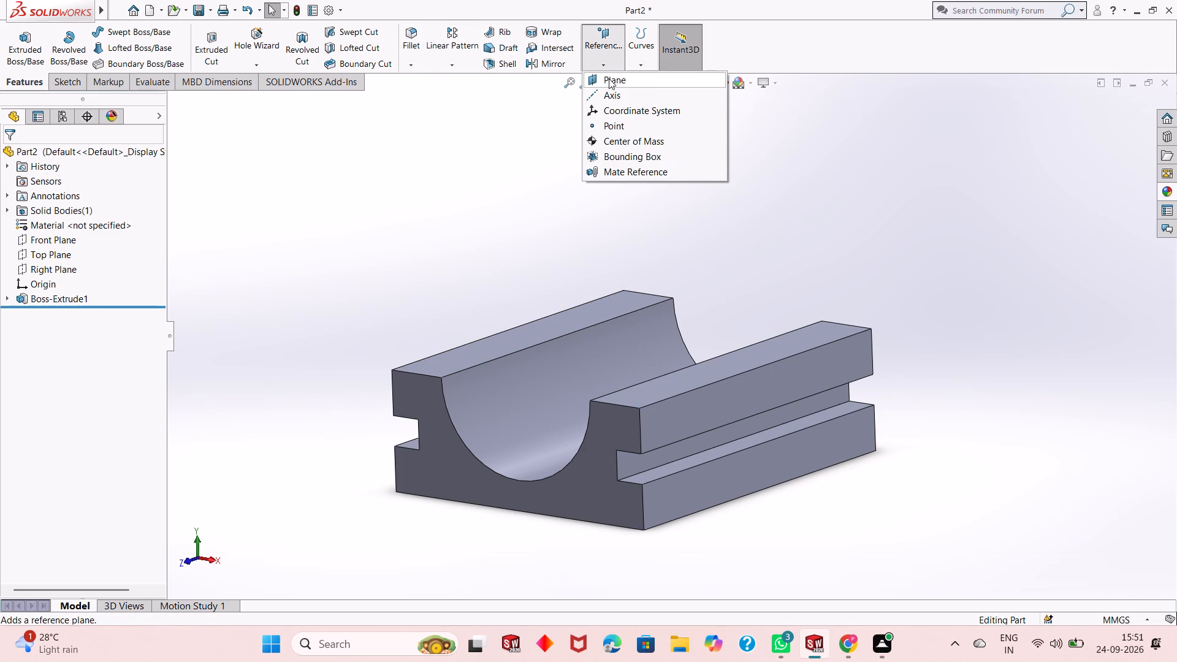
{"action": "left_click", "coordinate": [614, 80]}
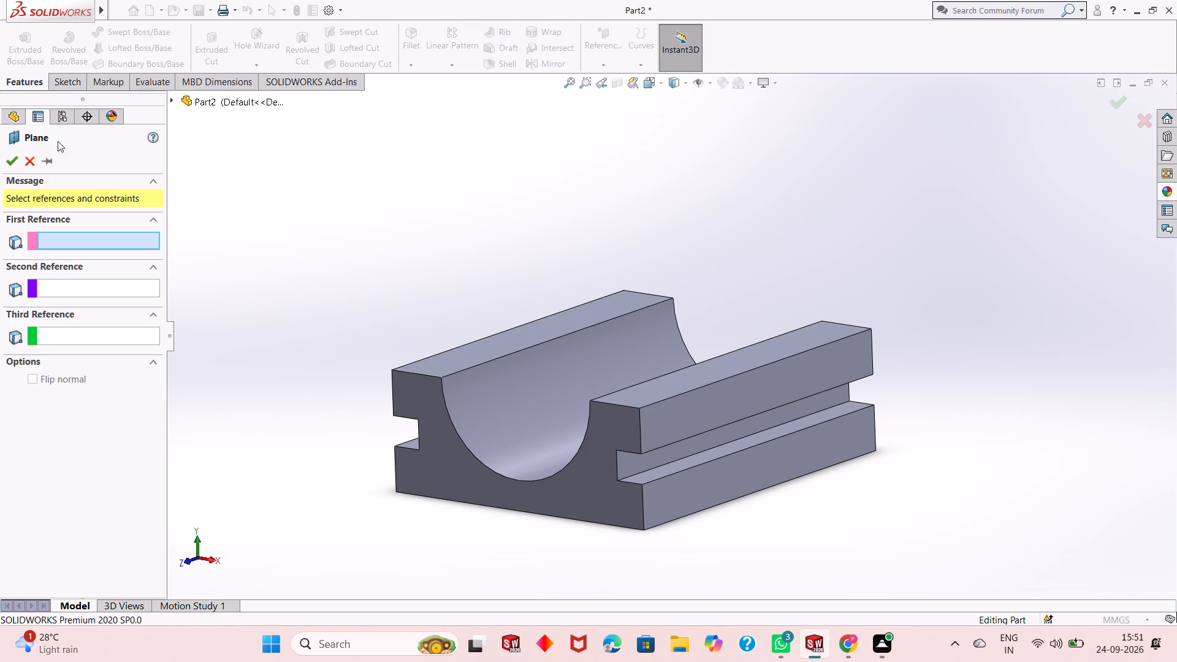
{"action": "left_click", "coordinate": [195, 103]}
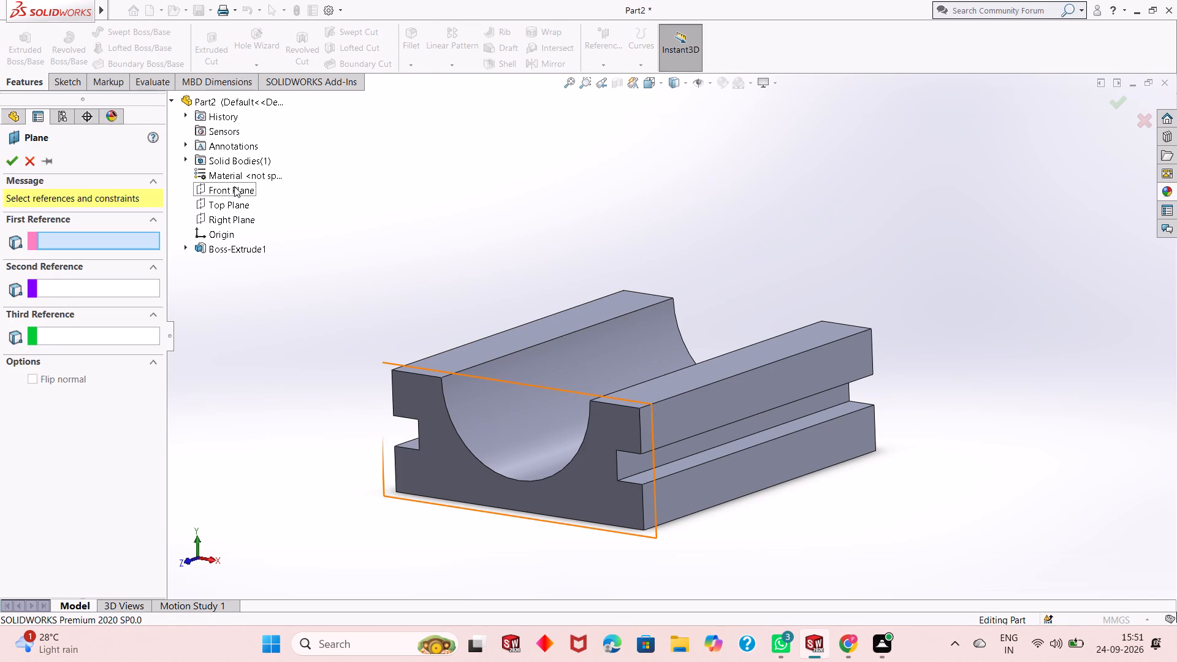
{"action": "left_click", "coordinate": [234, 193]}
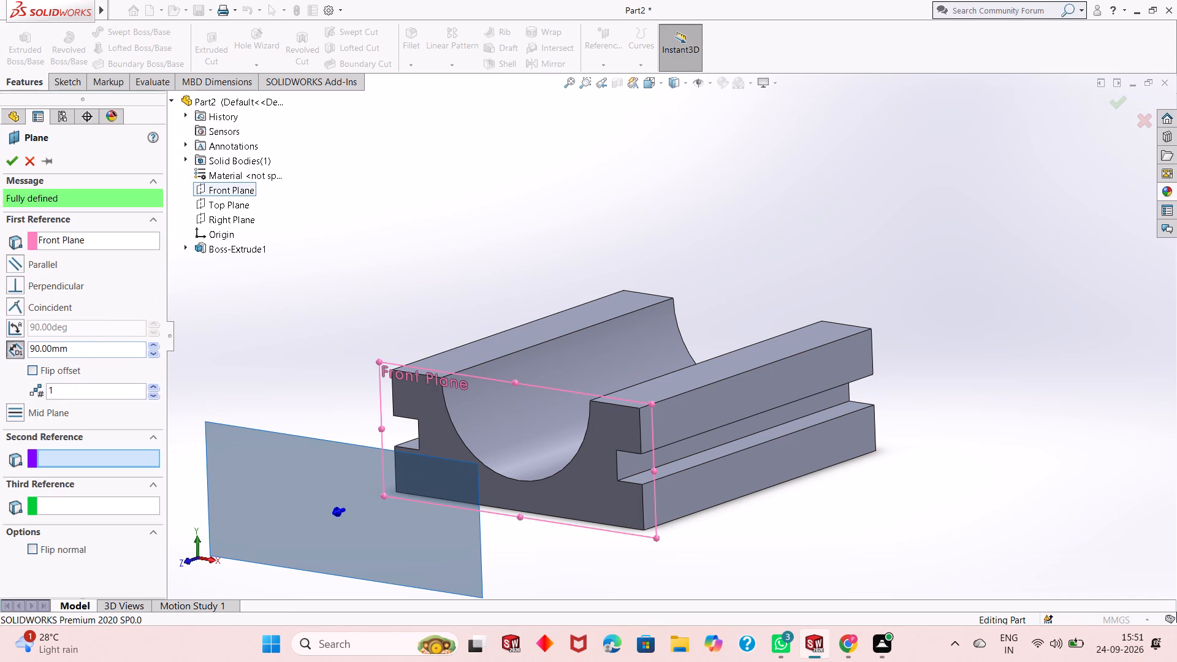
{"action": "double_click", "coordinate": [64, 348]}
{"action": "key", "text": "0"}
{"action": "key", "text": "Return"}
{"action": "middle_click_drag", "start_coordinate": [548, 462], "coordinate": [520, 441]}
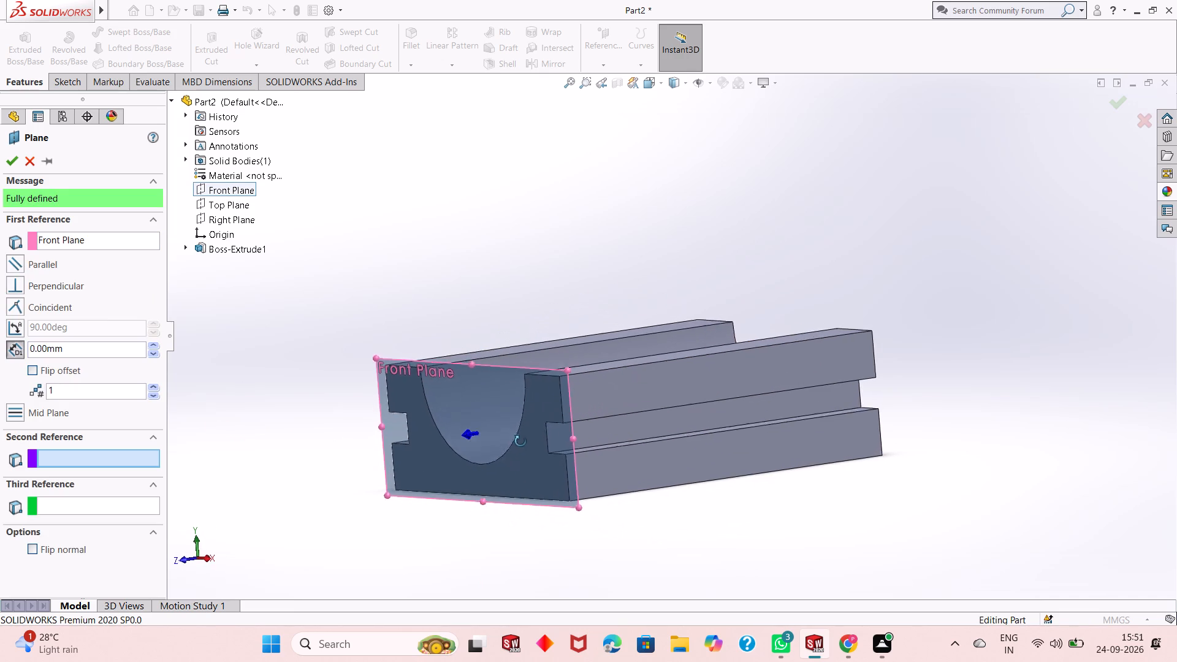
{"action": "middle_click_drag", "start_coordinate": [520, 441], "coordinate": [493, 500]}
{"action": "scroll", "coordinate": [528, 395], "scroll_direction": "down", "scroll_amount": 2}
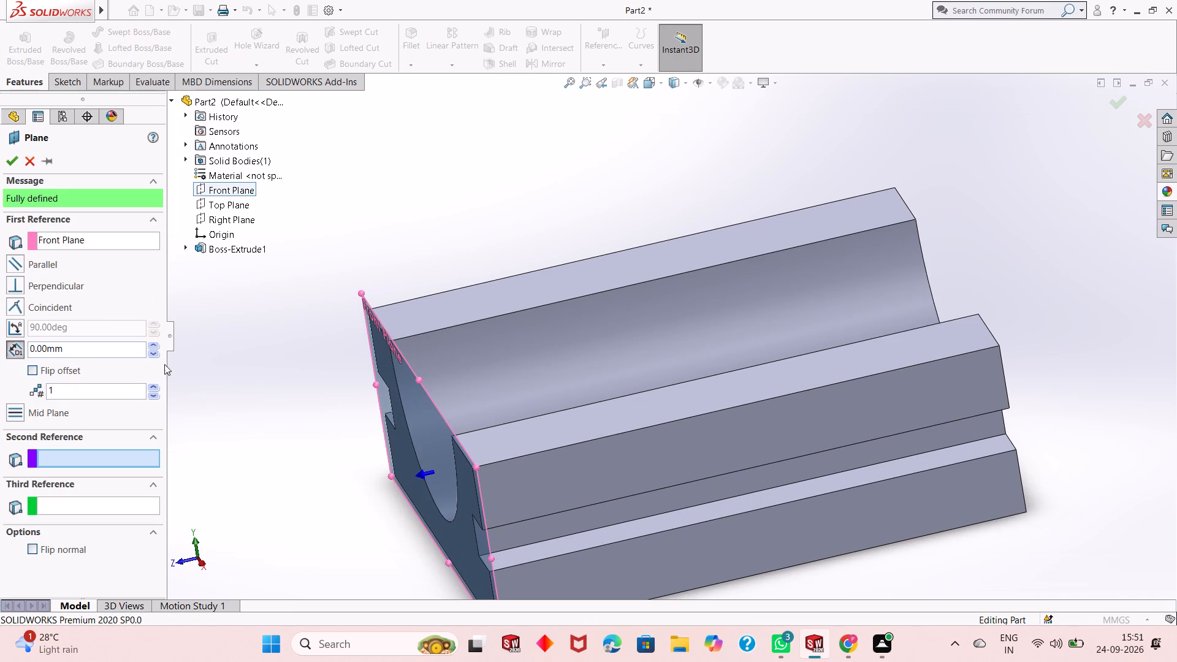
{"action": "left_click", "coordinate": [66, 346]}
{"action": "double_click", "coordinate": [69, 348]}
{"action": "type", "text": "10"}
{"action": "key", "text": "Return"}
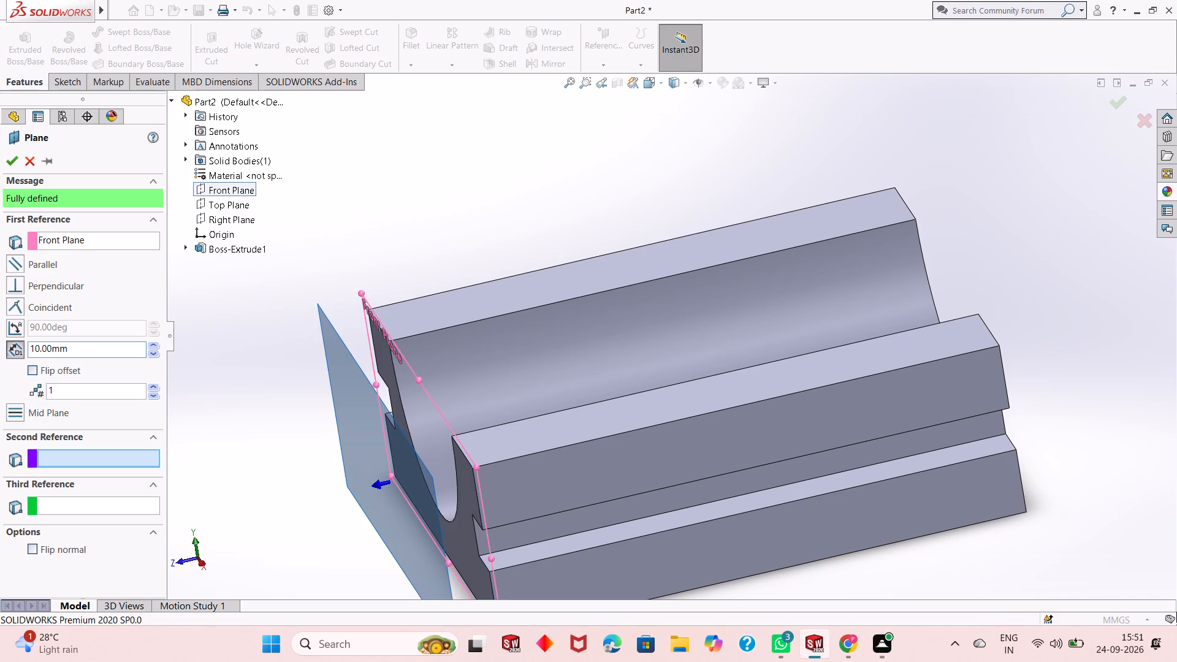
{"action": "left_click", "coordinate": [38, 372]}
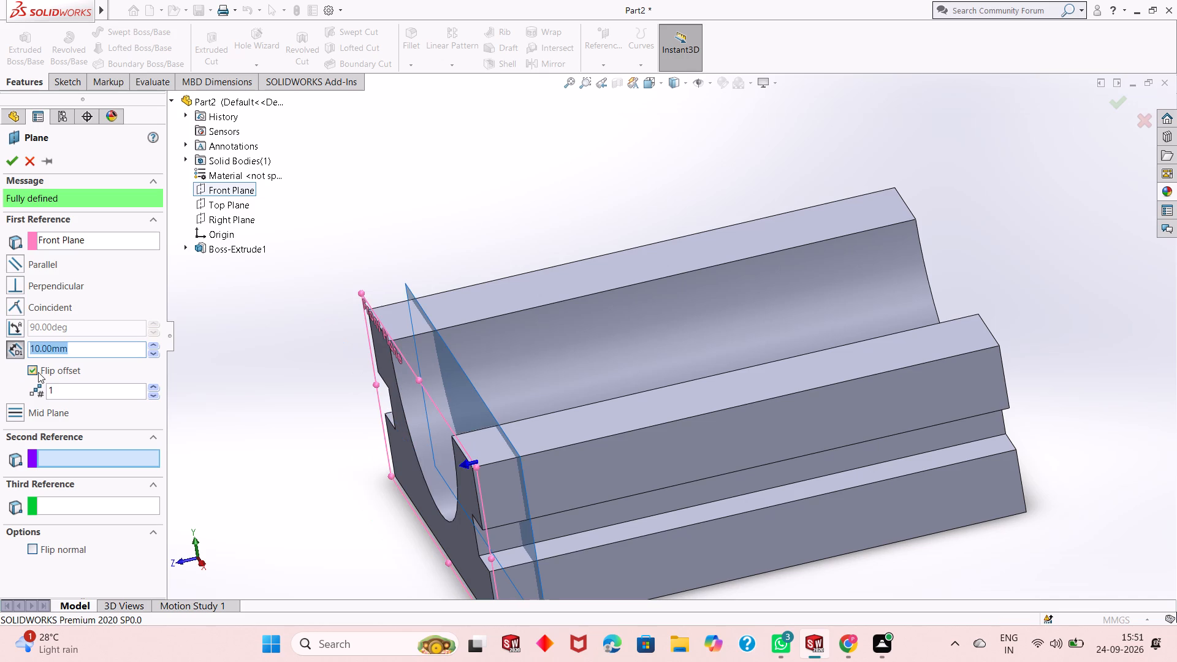
{"action": "left_click", "coordinate": [7, 165]}
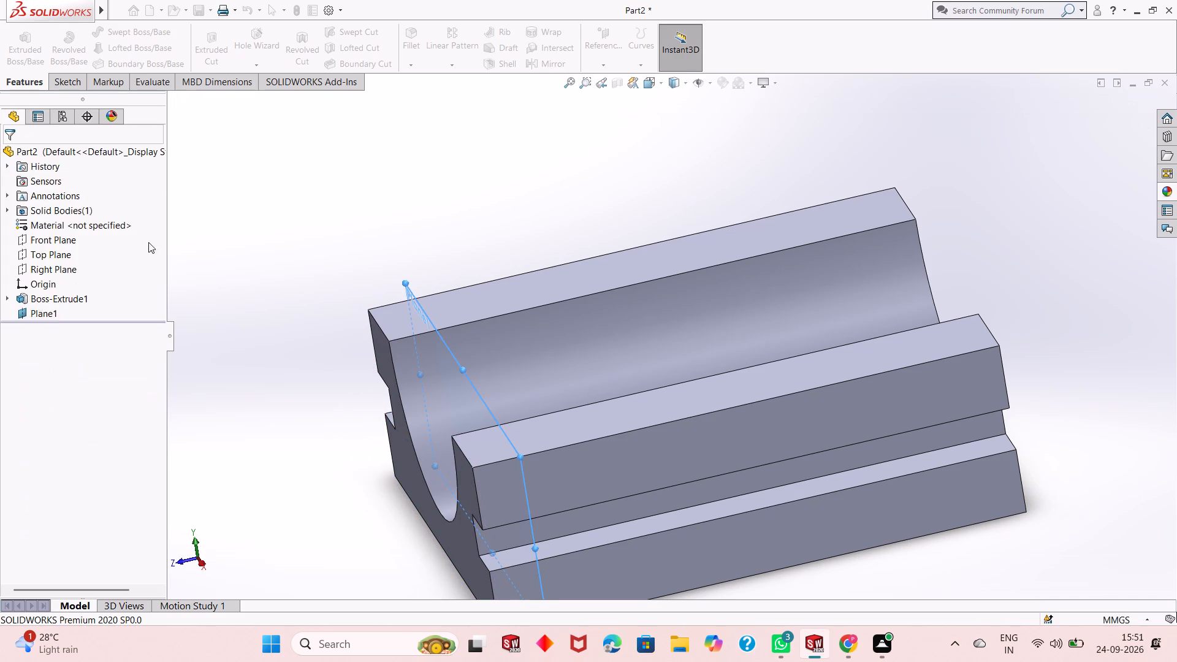
Start a new sketch on the reference plane offset inside the block.
{"action": "middle_click_drag", "start_coordinate": [361, 384], "coordinate": [416, 294]}
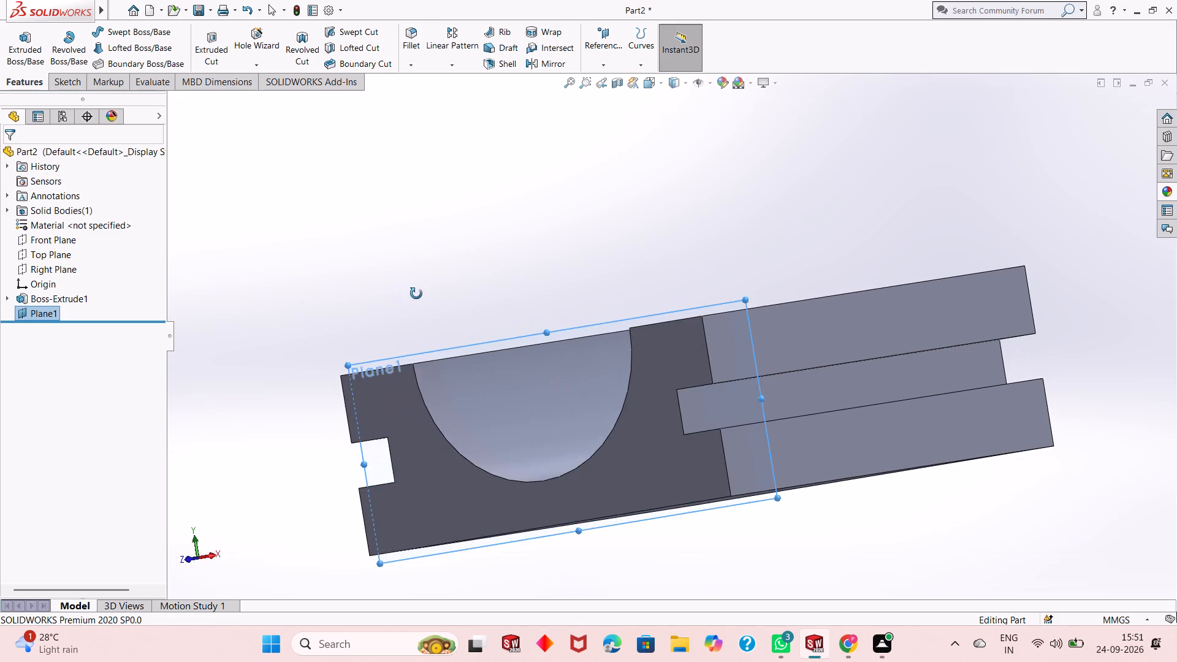
{"action": "middle_click_drag", "start_coordinate": [416, 294], "coordinate": [465, 235]}
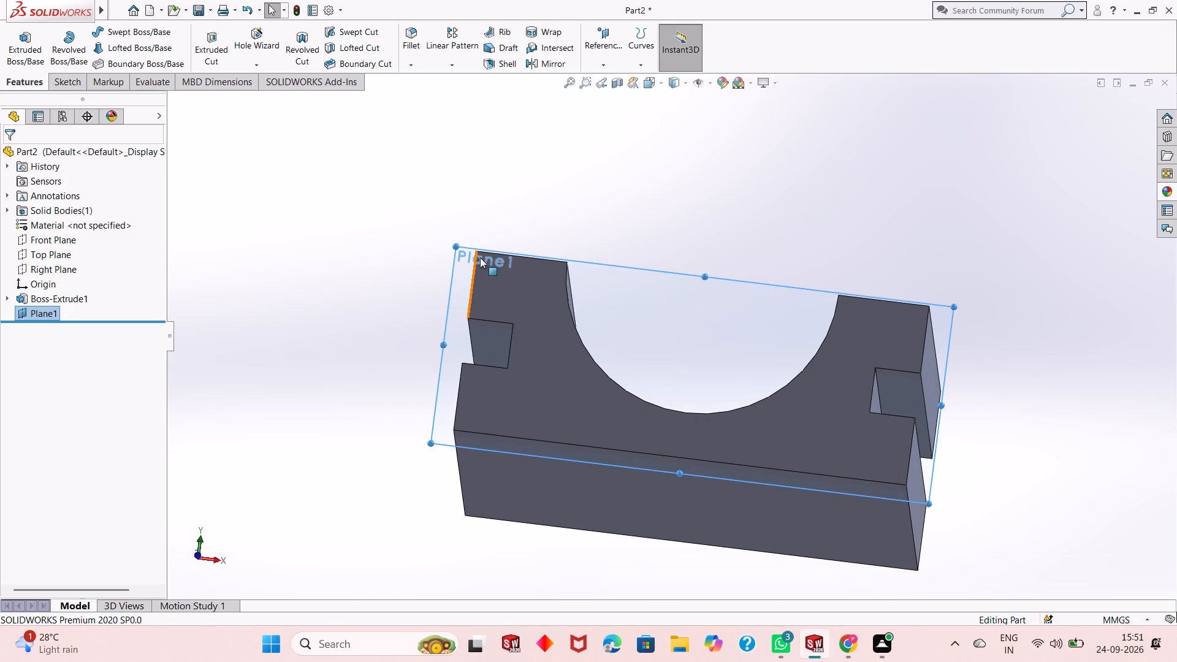
{"action": "right_click", "coordinate": [631, 283]}
{"action": "left_click", "coordinate": [658, 264]}
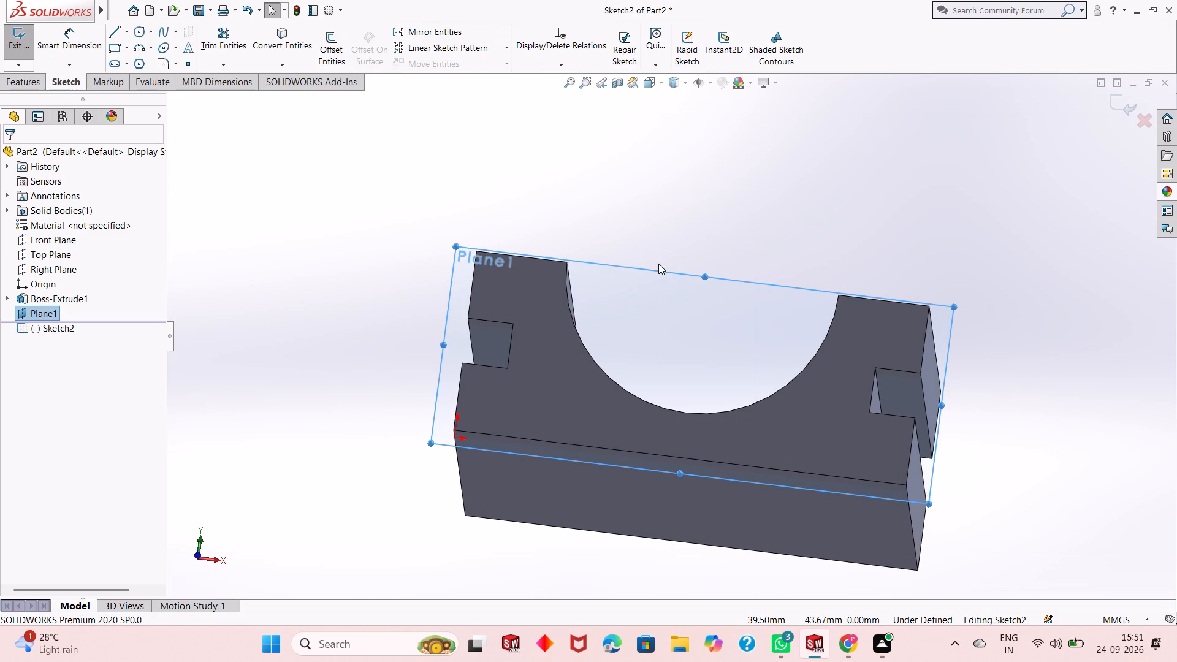
{"action": "key", "text": "ctrl+8"}
{"action": "scroll", "coordinate": [665, 264], "scroll_direction": "up", "scroll_amount": 2}
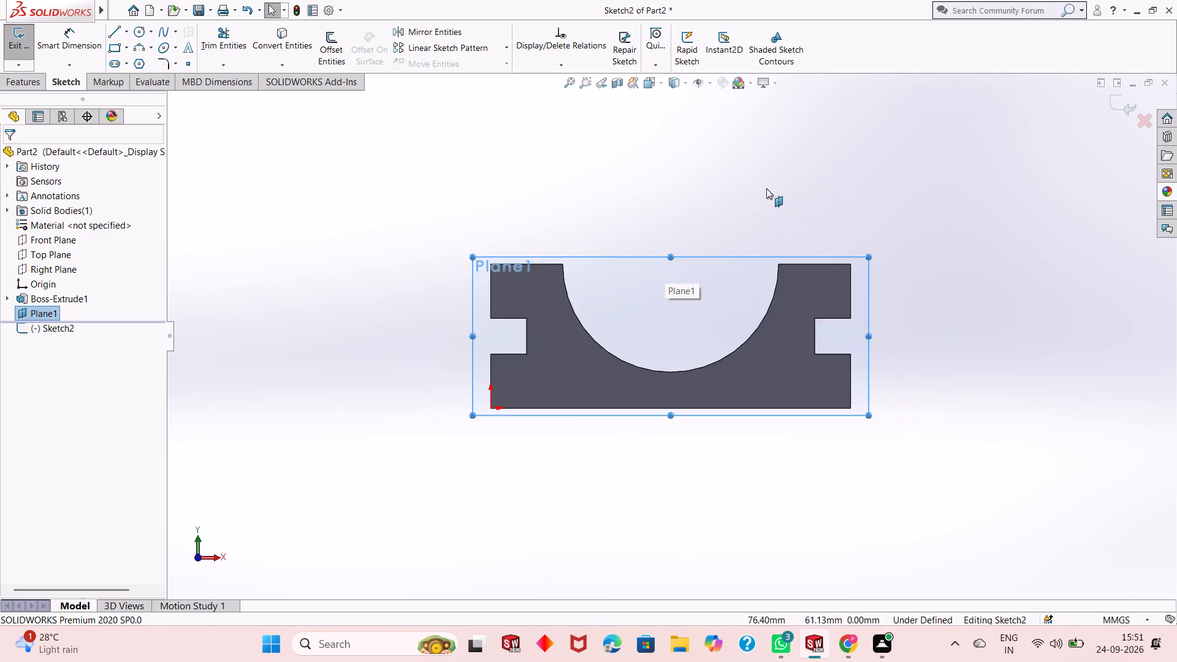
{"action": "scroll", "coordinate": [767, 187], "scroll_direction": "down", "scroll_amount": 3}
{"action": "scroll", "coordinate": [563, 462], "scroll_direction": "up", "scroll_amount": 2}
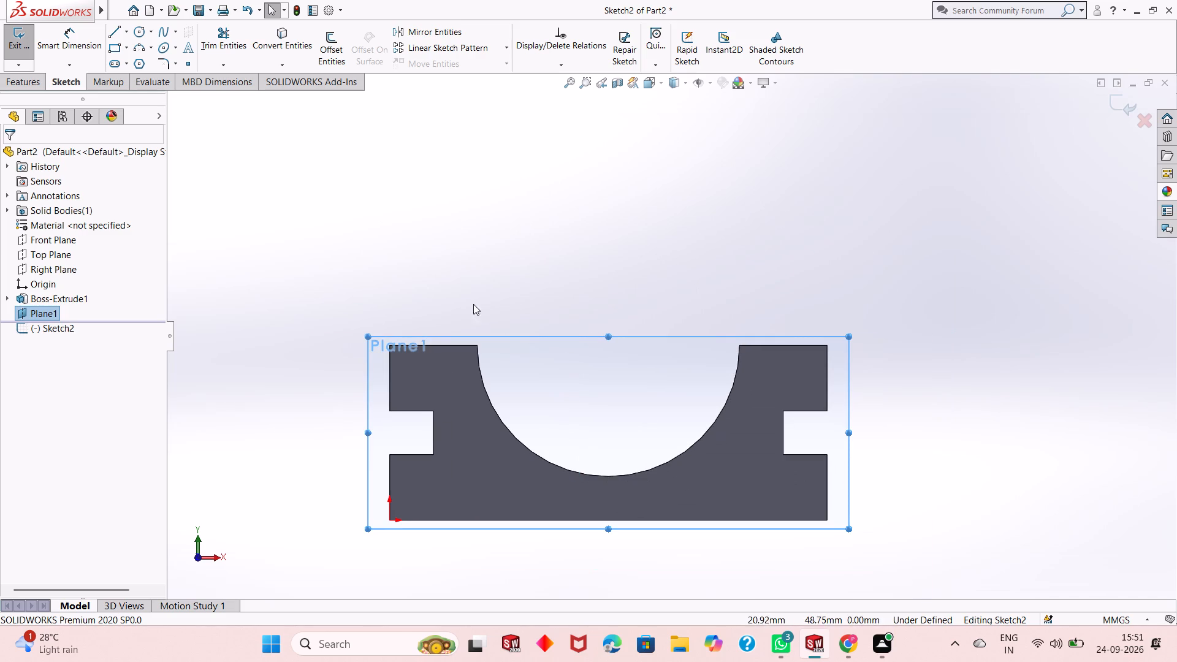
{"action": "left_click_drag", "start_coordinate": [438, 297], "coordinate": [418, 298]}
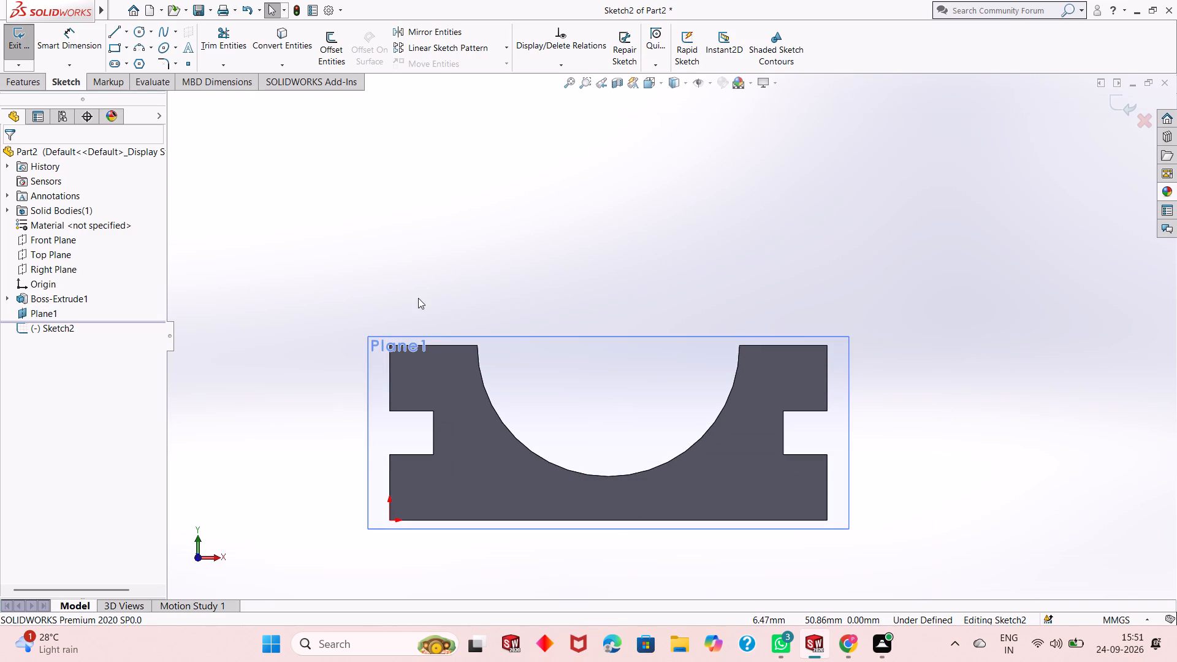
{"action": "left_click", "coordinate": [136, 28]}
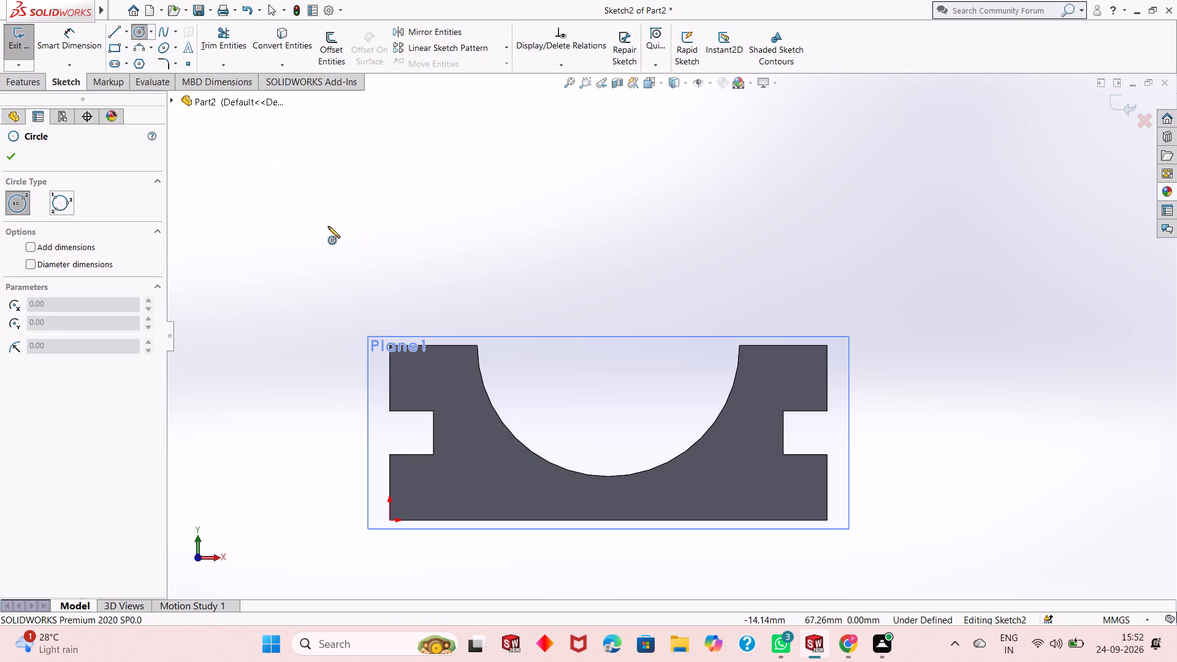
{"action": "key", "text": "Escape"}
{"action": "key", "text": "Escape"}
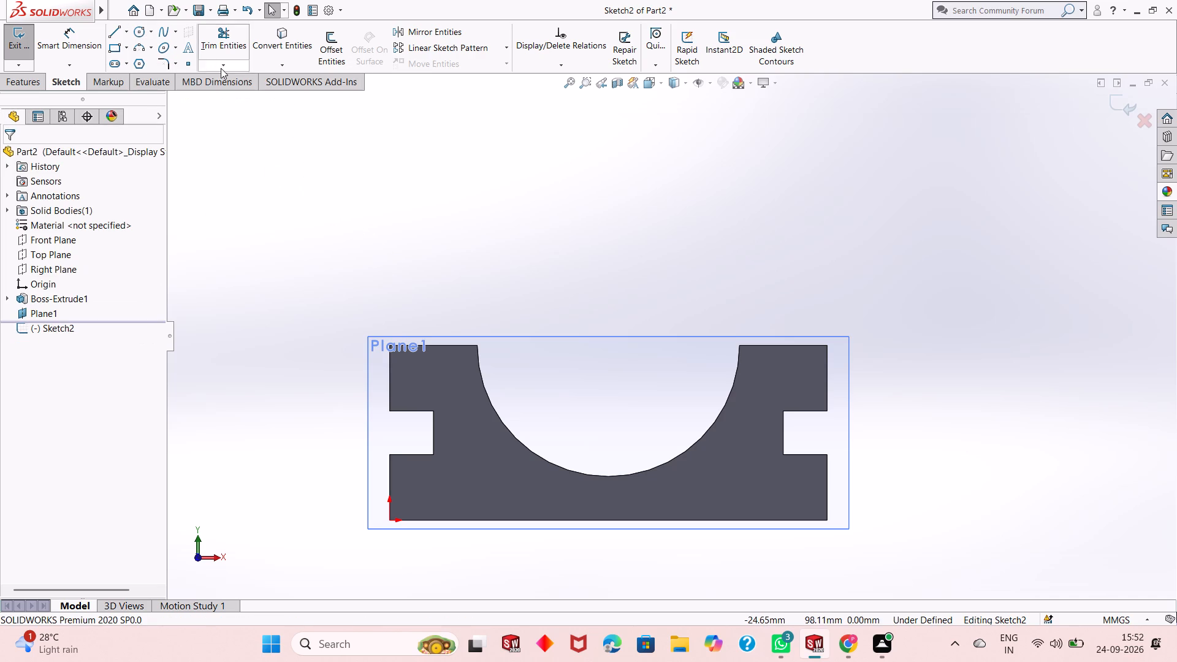
Sketch a corner rectangle about 17 mm wide and 13 mm high above the block's semicircular recess.
{"action": "left_click", "coordinate": [117, 50]}
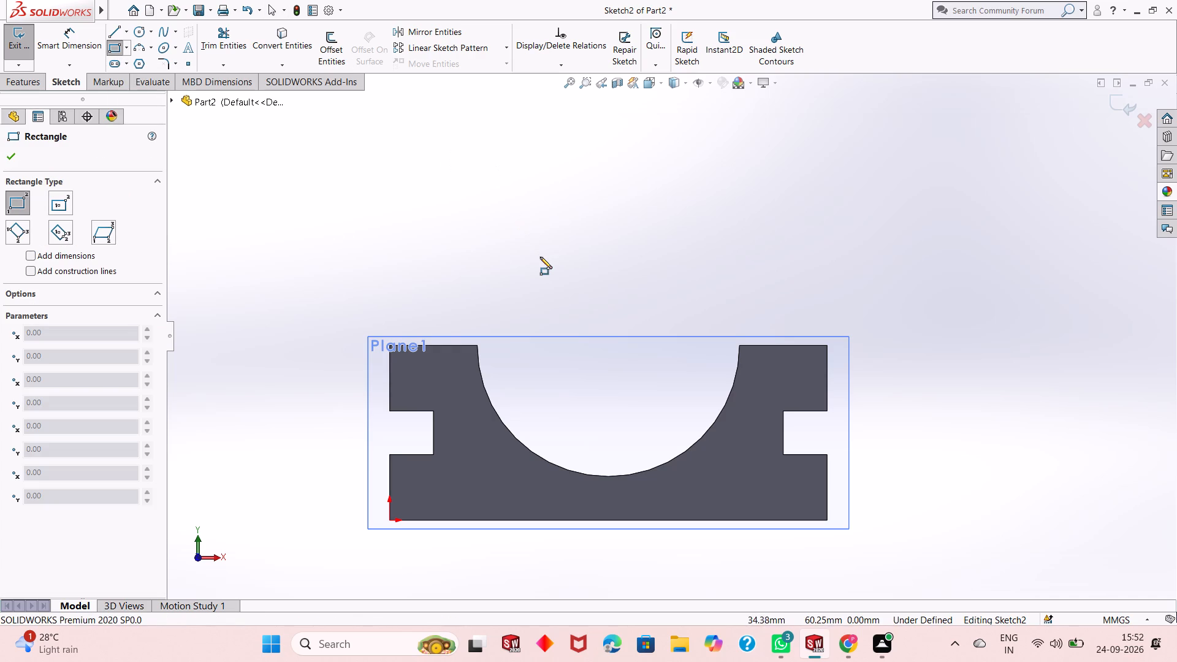
{"action": "left_click", "coordinate": [562, 227]}
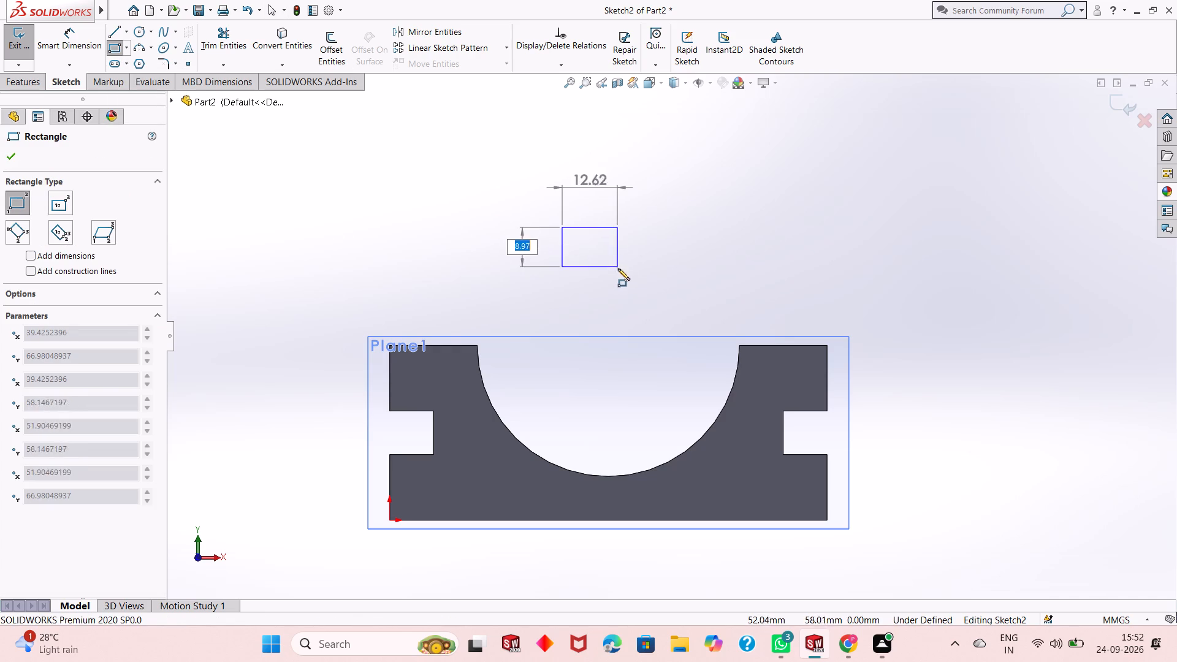
{"action": "left_click", "coordinate": [636, 284]}
{"action": "right_click", "coordinate": [728, 235]}
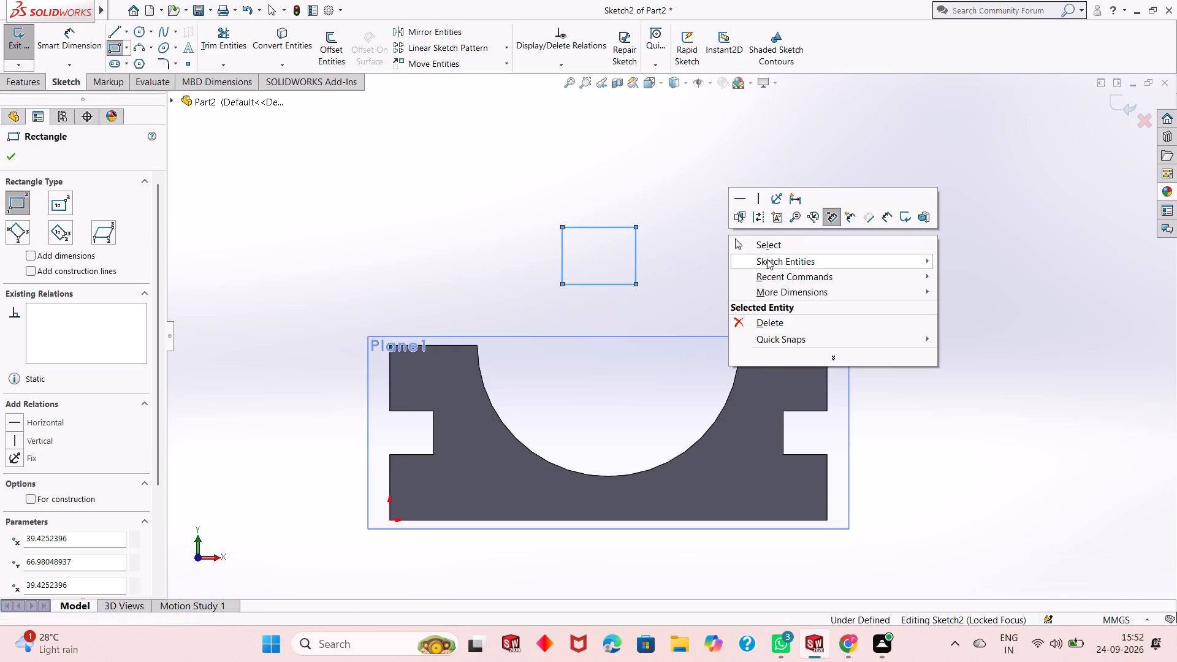
{"action": "left_click", "coordinate": [768, 240]}
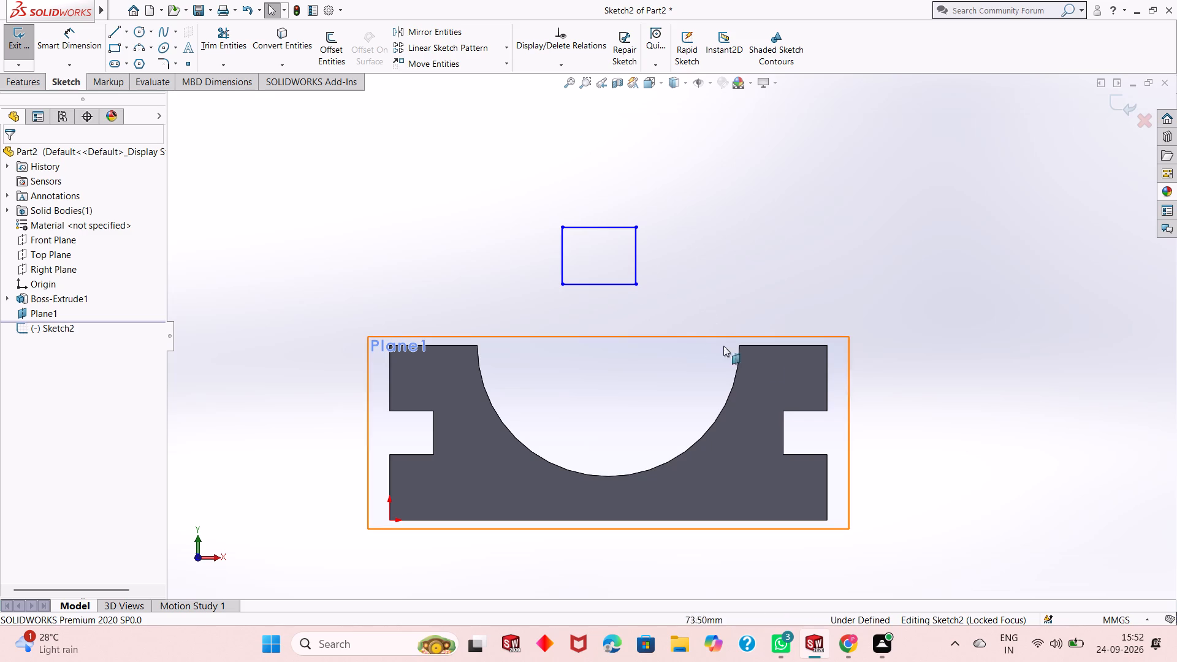
Dimension the rectangle's top edge and set its width to 40 mm.
{"action": "scroll", "coordinate": [825, 367], "scroll_direction": "down", "scroll_amount": 2}
{"action": "scroll", "coordinate": [833, 367], "scroll_direction": "up", "scroll_amount": 2}
{"action": "scroll", "coordinate": [845, 320], "scroll_direction": "down", "scroll_amount": 1}
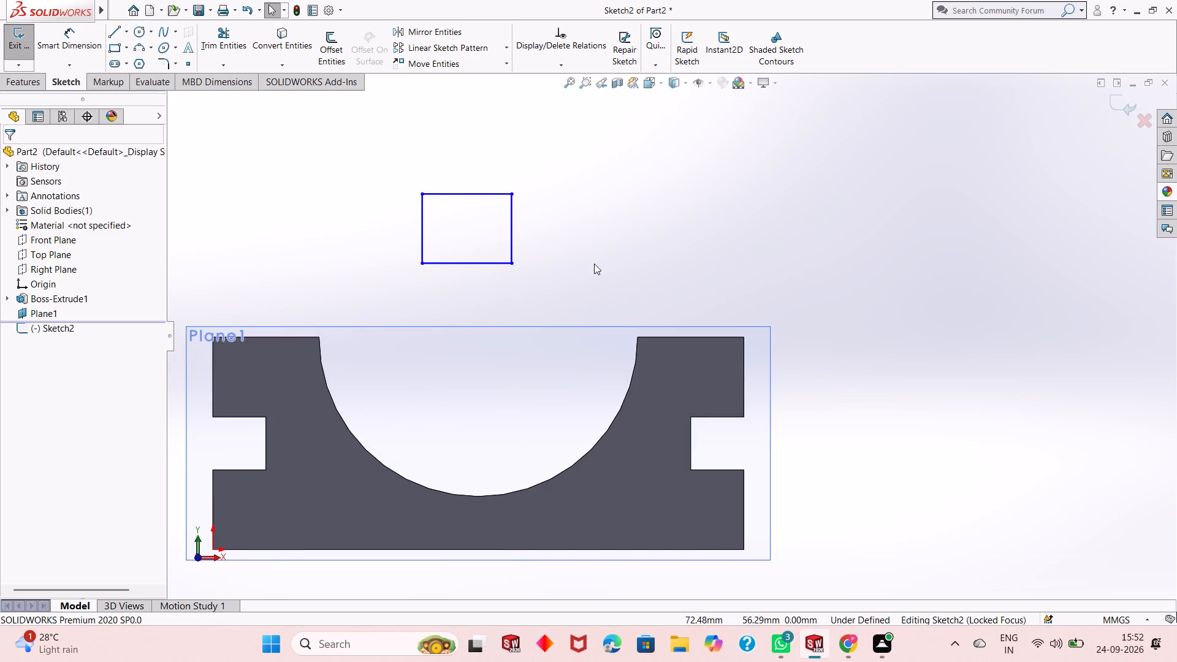
{"action": "scroll", "coordinate": [548, 317], "scroll_direction": "up", "scroll_amount": 1}
{"action": "left_click", "coordinate": [81, 42]}
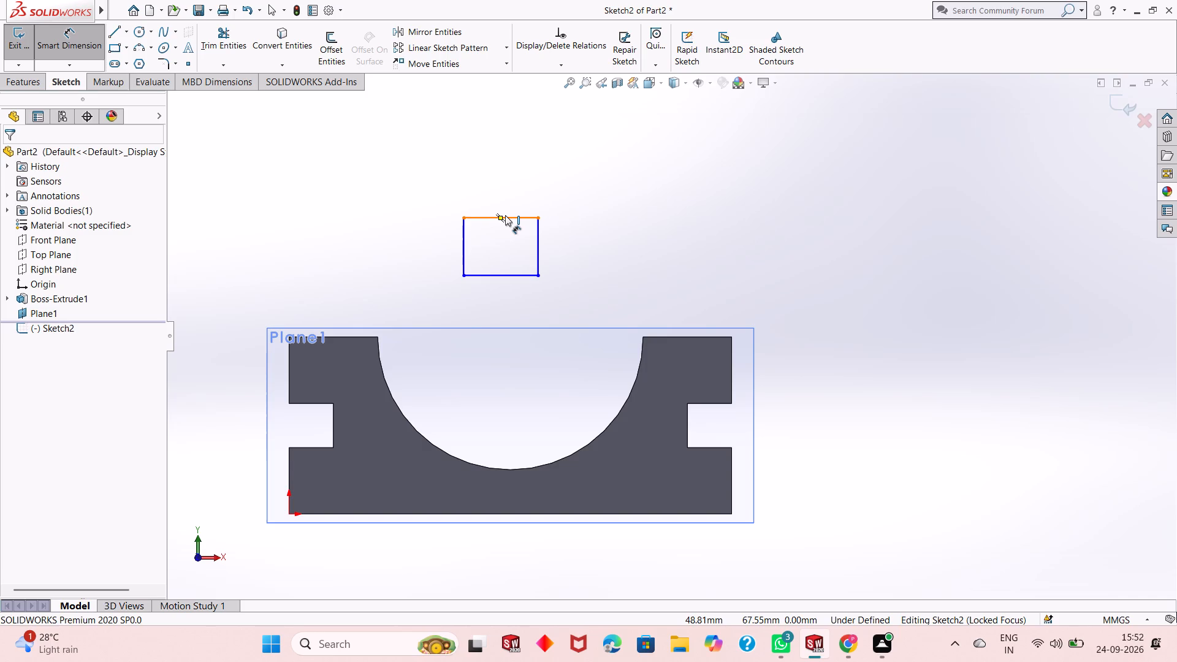
{"action": "left_click", "coordinate": [505, 215]}
{"action": "left_click", "coordinate": [510, 154]}
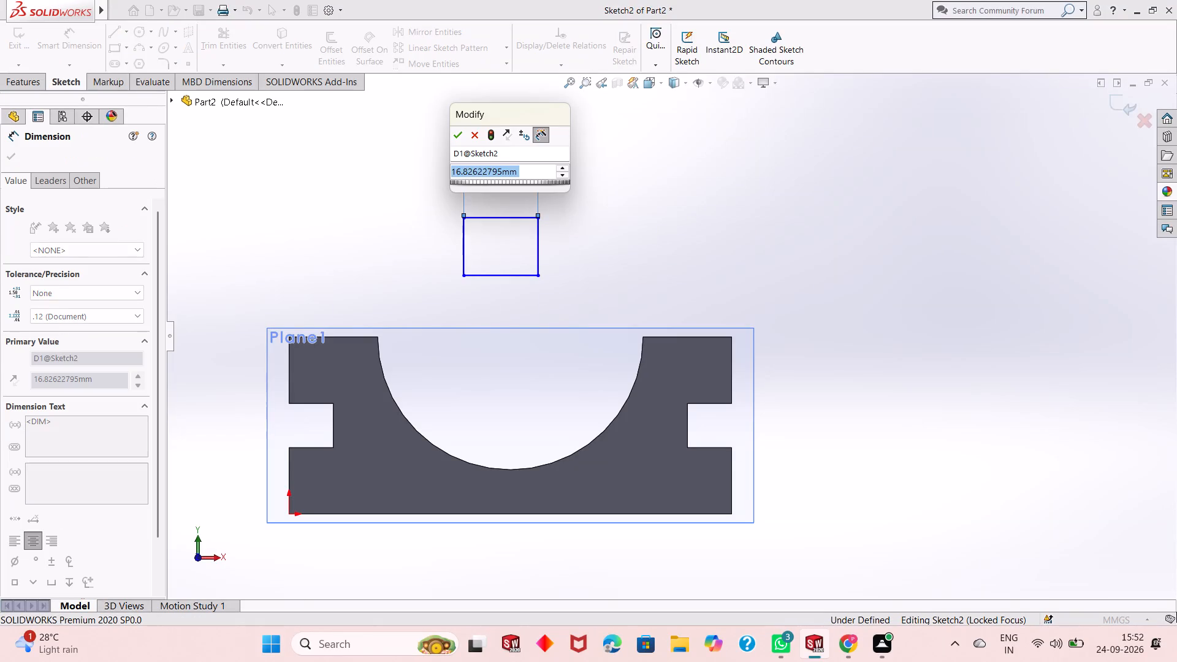
{"action": "type", "text": "40"}
{"action": "key", "text": "Return"}
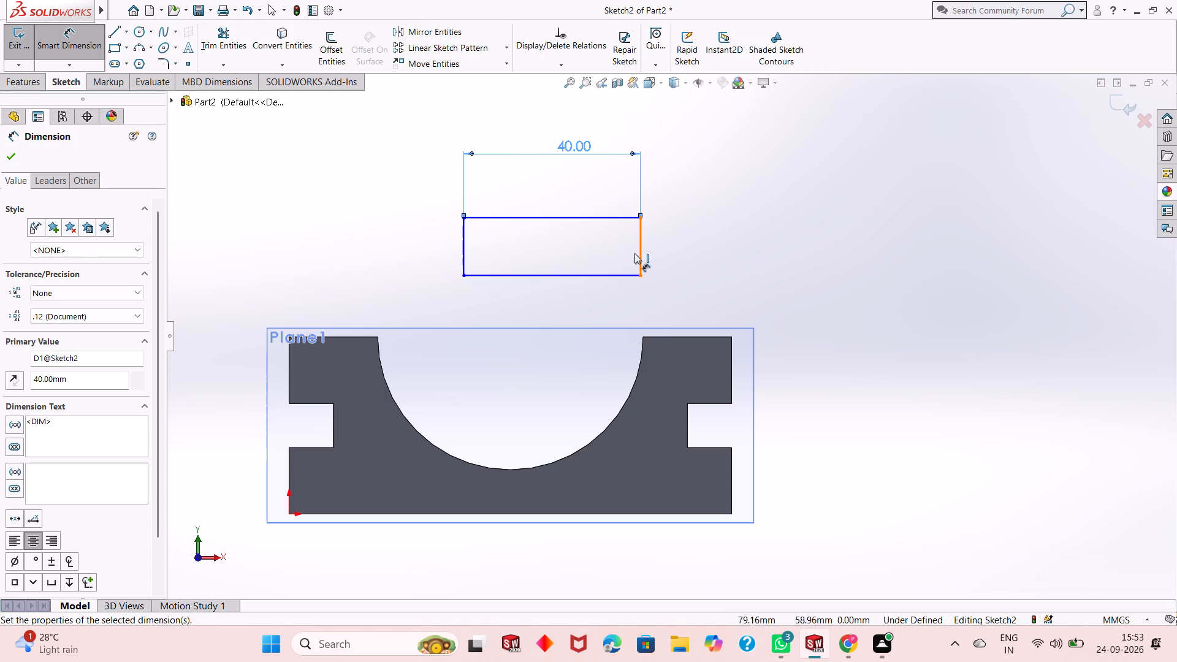
Dimension the rectangle's lower-left corner horizontally from the origin at 30 mm.
{"action": "left_click", "coordinate": [463, 276]}
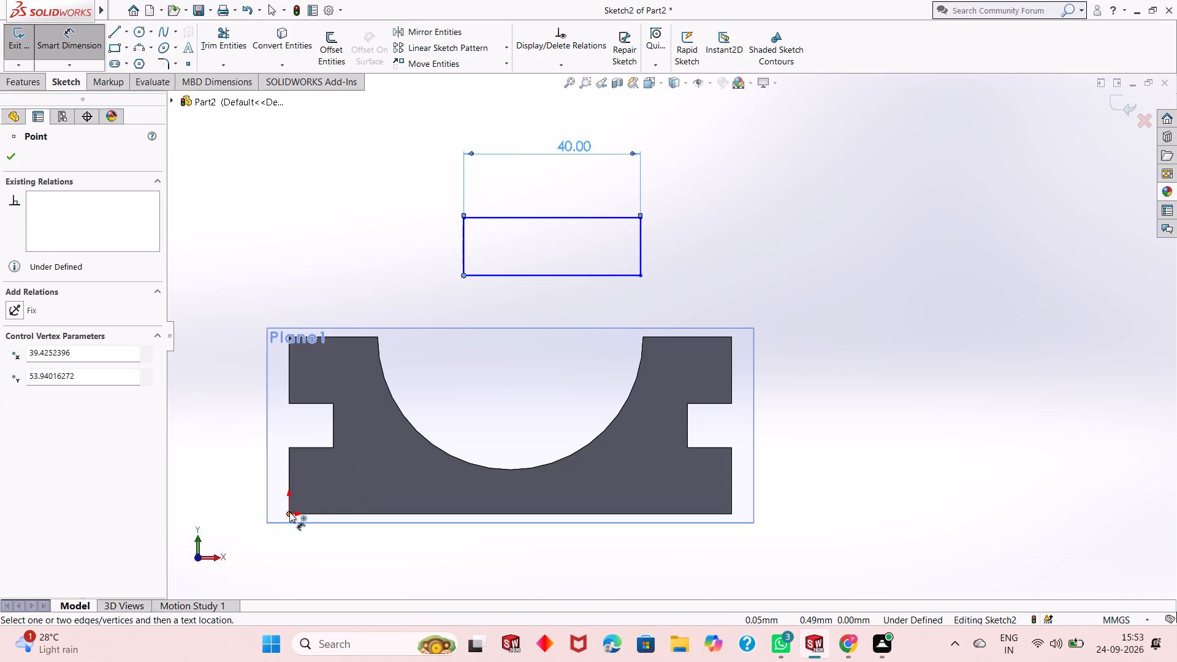
{"action": "left_click", "coordinate": [289, 512]}
{"action": "left_click", "coordinate": [318, 568]}
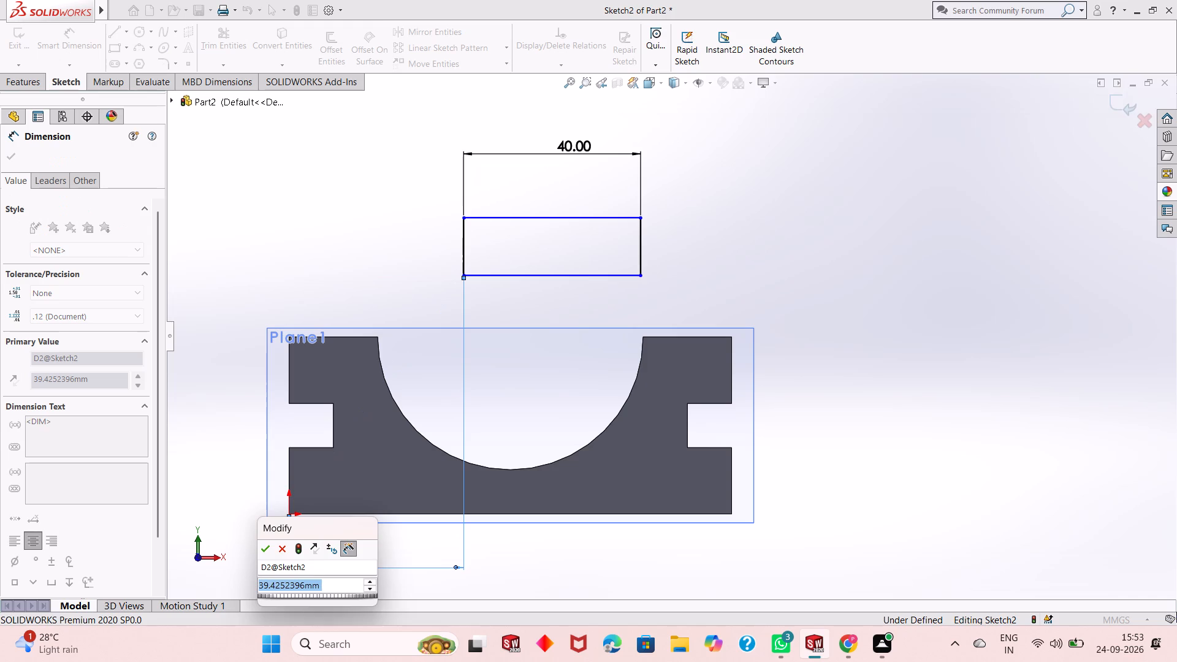
{"action": "type", "text": "30"}
{"action": "key", "text": "Return"}
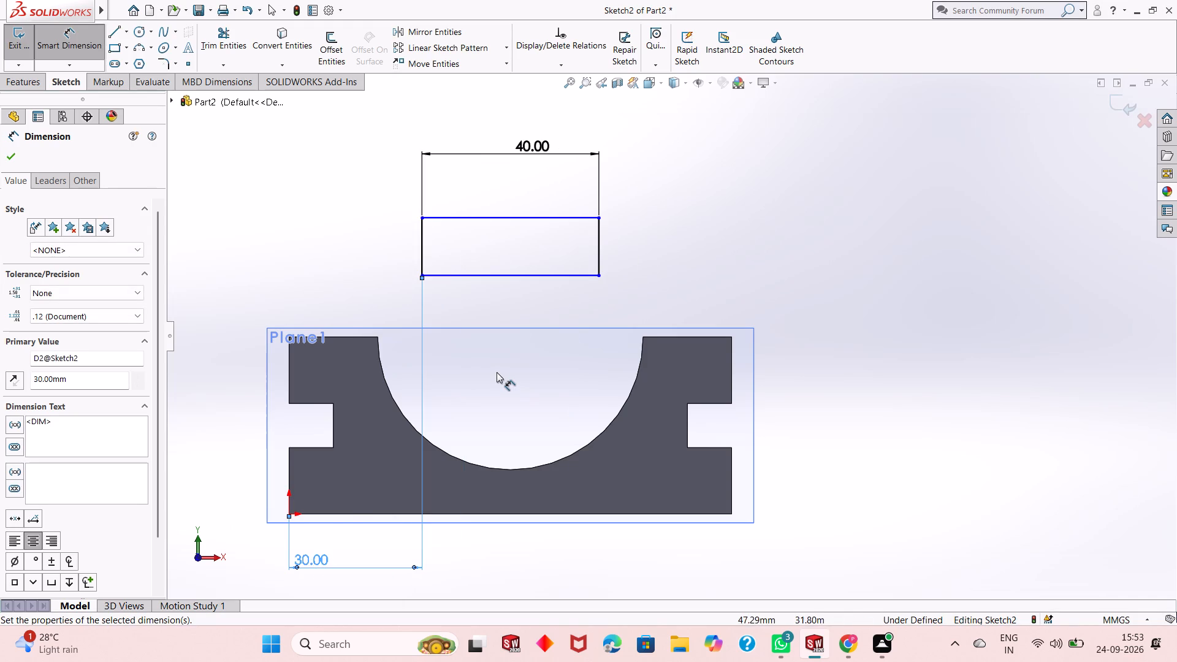
Dimension the rectangle's upper-left corner vertically from the origin at 90 mm.
{"action": "scroll", "coordinate": [497, 372], "scroll_direction": "up", "scroll_amount": 1}
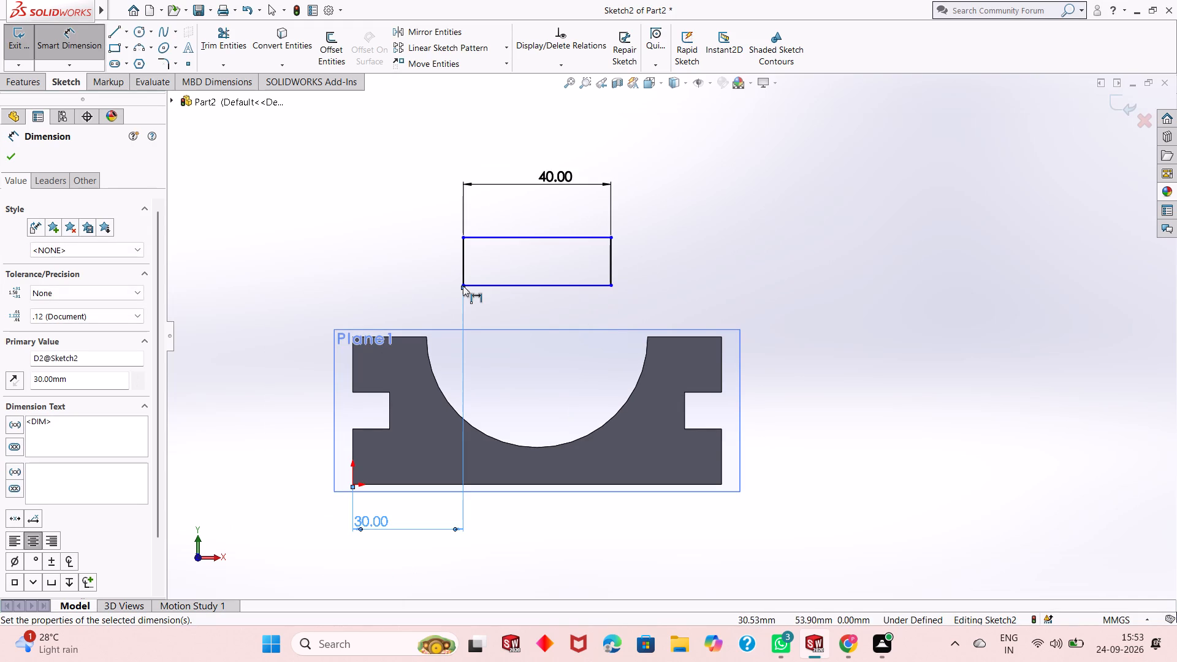
{"action": "left_click", "coordinate": [466, 237]}
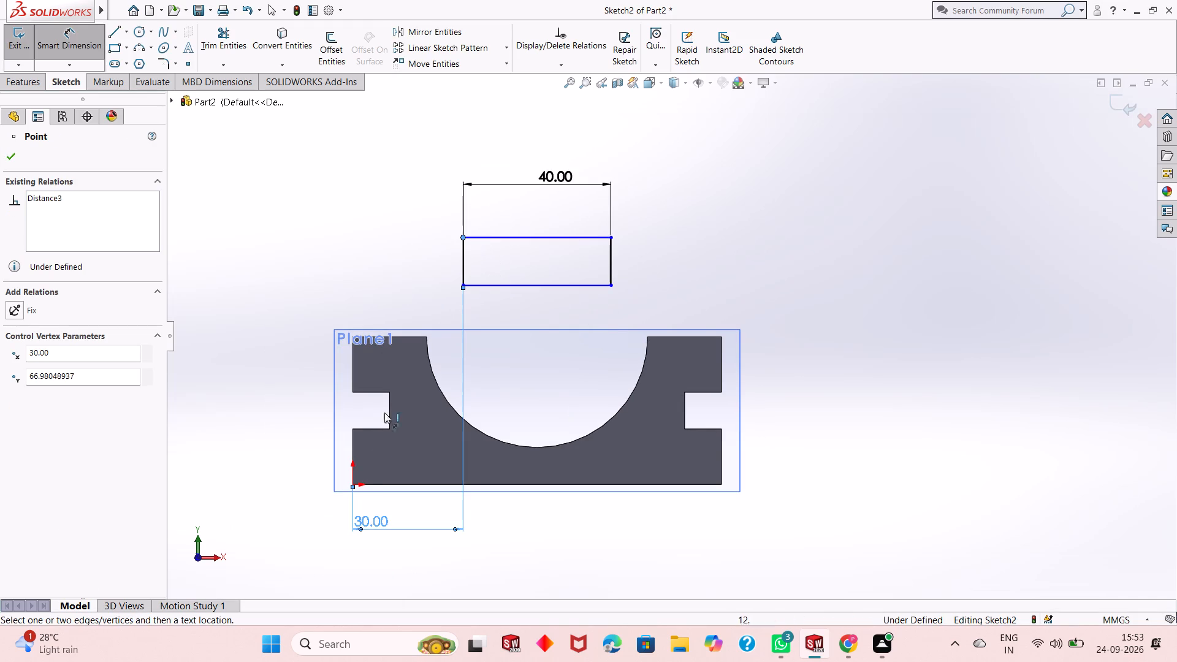
{"action": "left_click", "coordinate": [351, 482]}
{"action": "left_click", "coordinate": [281, 432]}
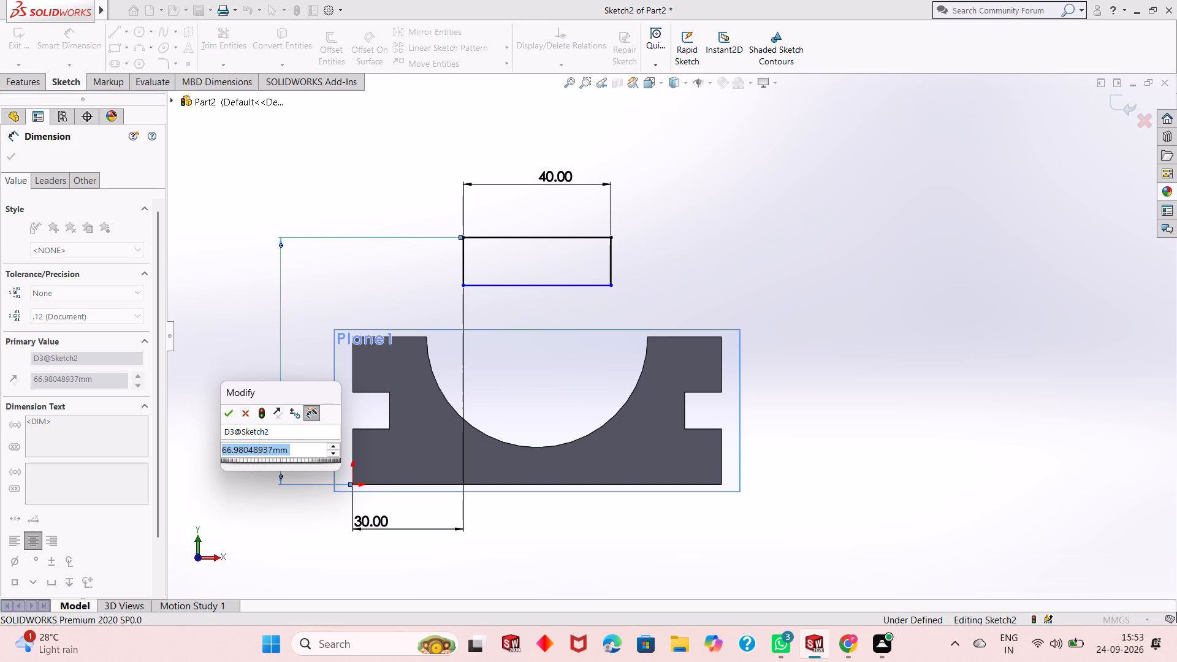
{"action": "type", "text": "90"}
{"action": "key", "text": "Return"}
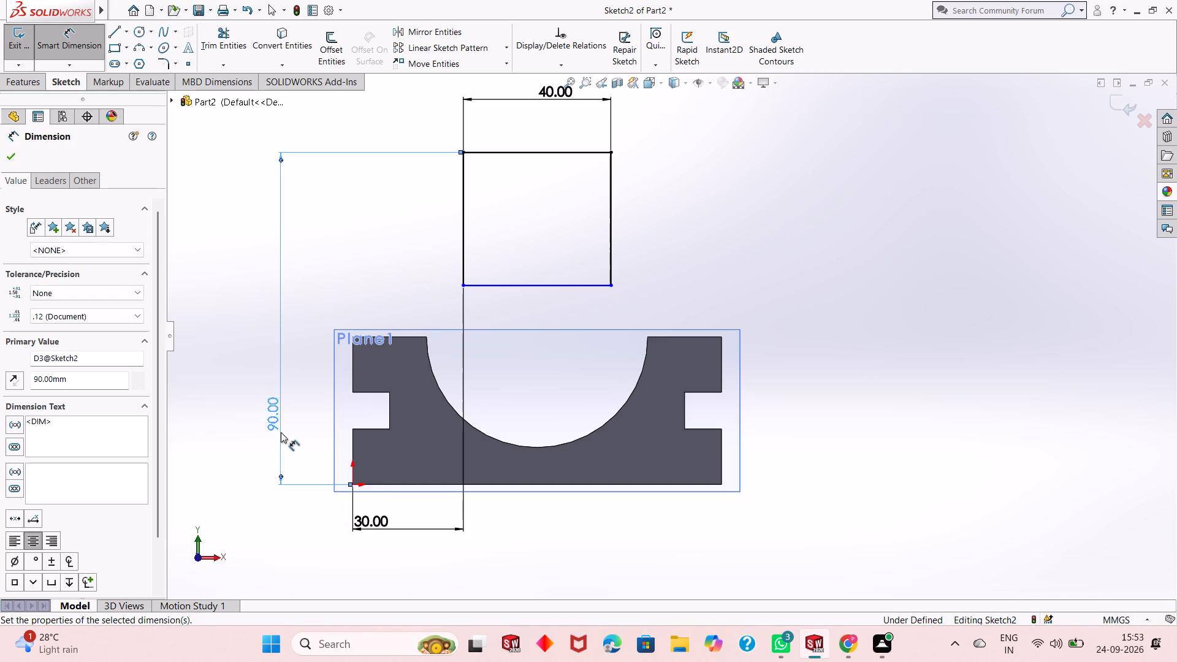
Dimension the rectangle's right edge and set its height to 30 mm.
{"action": "left_click", "coordinate": [610, 254]}
{"action": "left_click", "coordinate": [666, 243]}
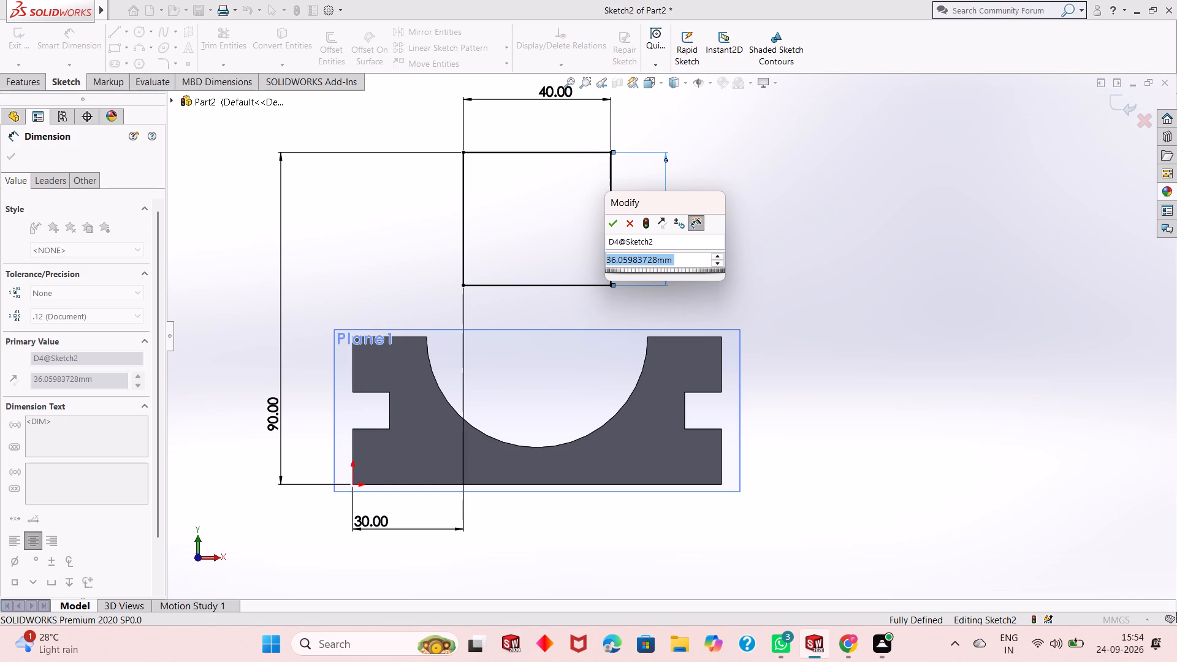
{"action": "type", "text": "30"}
{"action": "key", "text": "Return"}
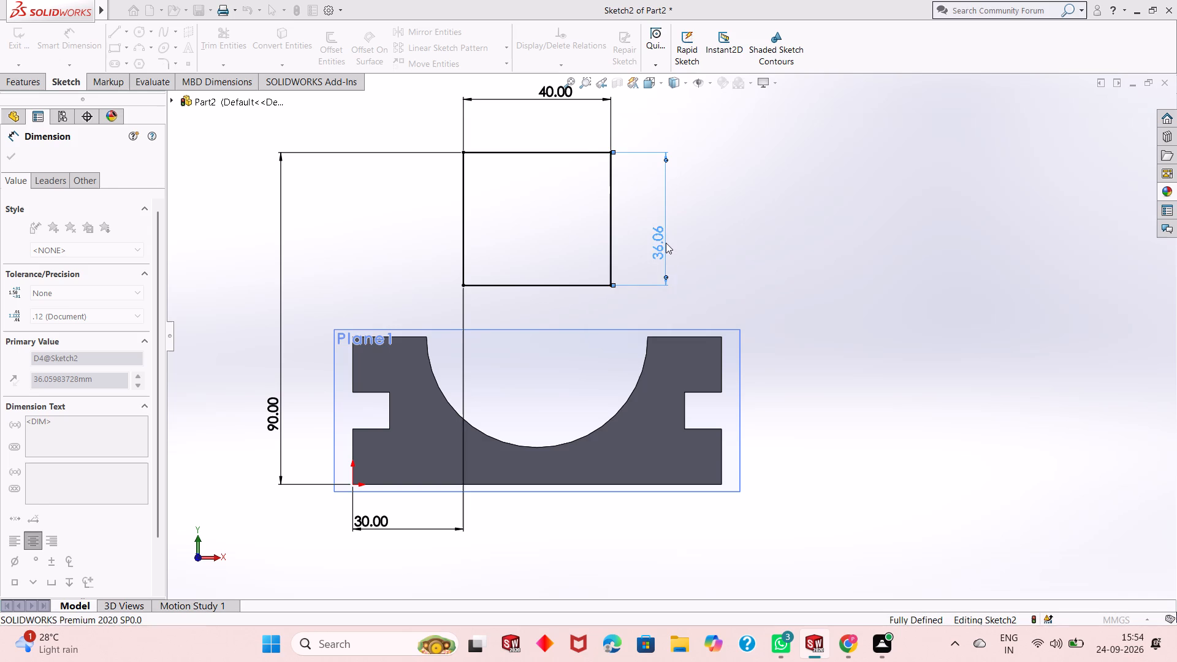
{"action": "right_click", "coordinate": [725, 244]}
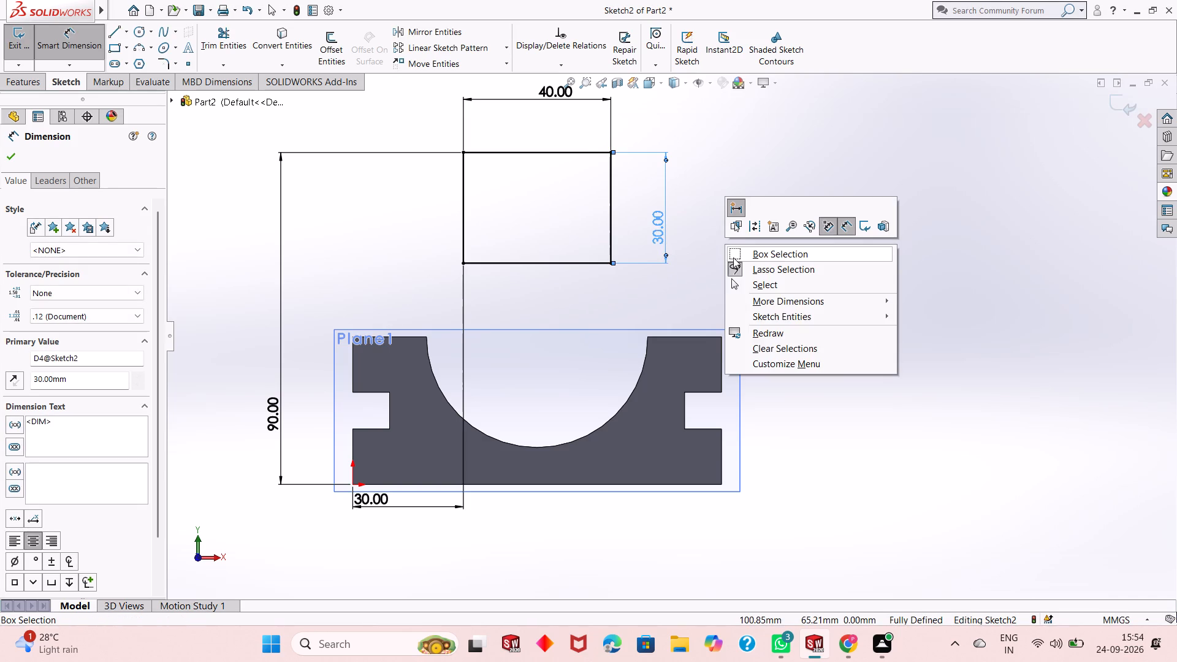
{"action": "left_click", "coordinate": [737, 281]}
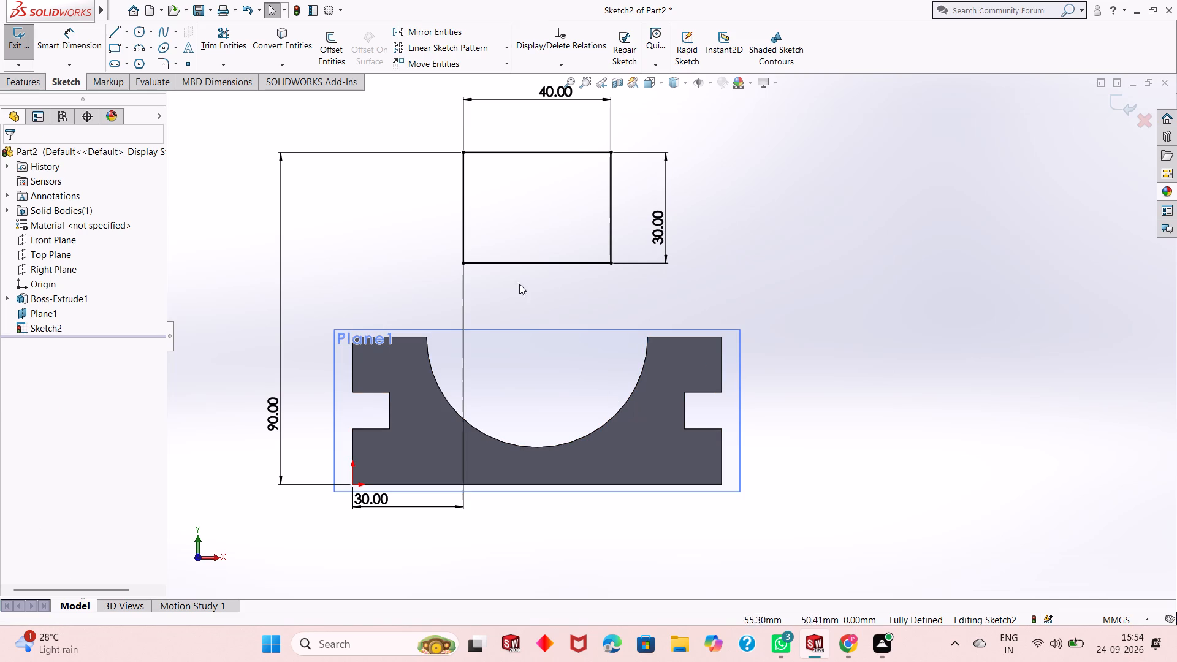
Sketch a circle of about 36 mm radius centred on the centre point of the semicircular recess.
{"action": "left_click", "coordinate": [139, 32]}
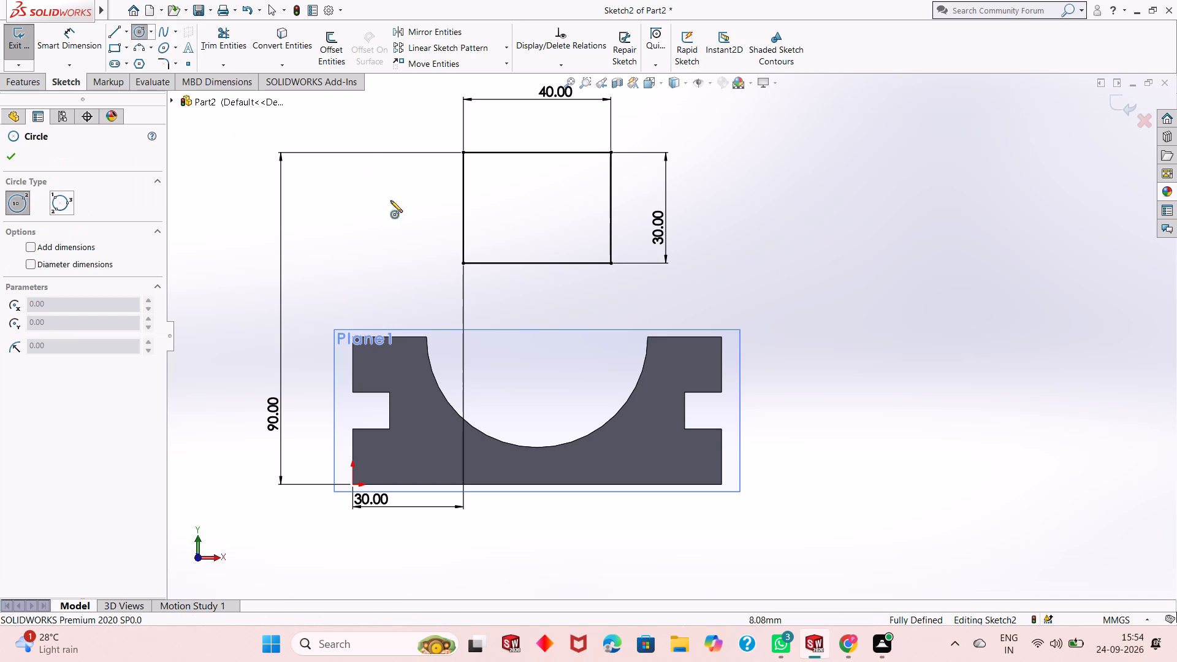
{"action": "left_click", "coordinate": [536, 335]}
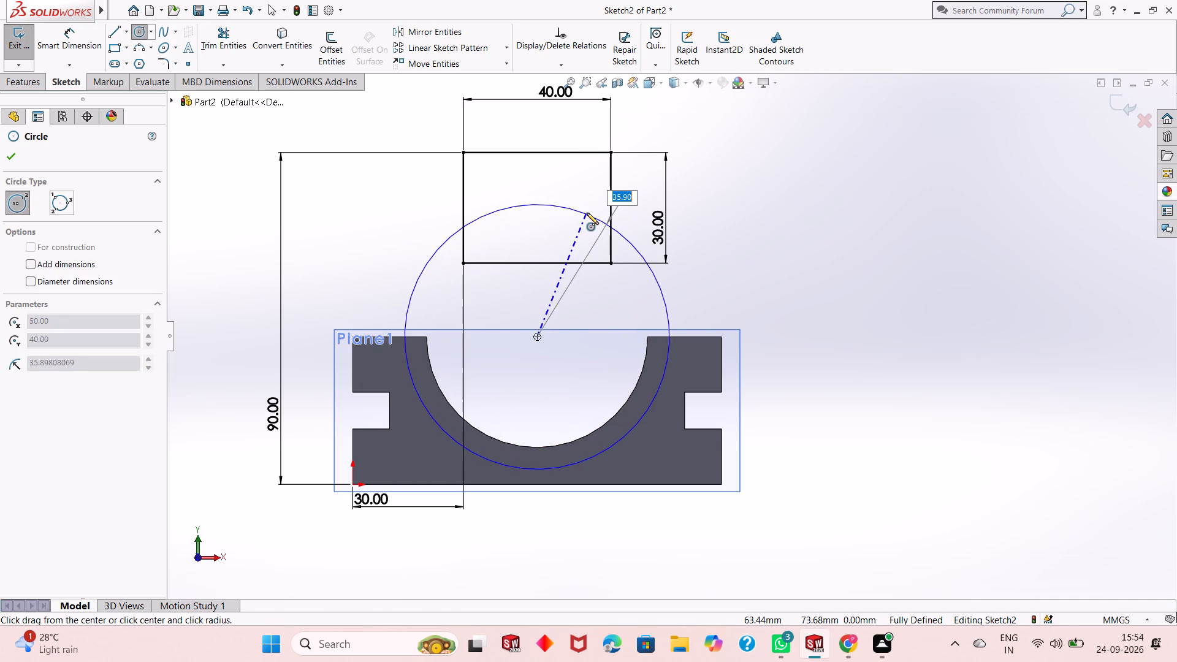
{"action": "left_click", "coordinate": [587, 213]}
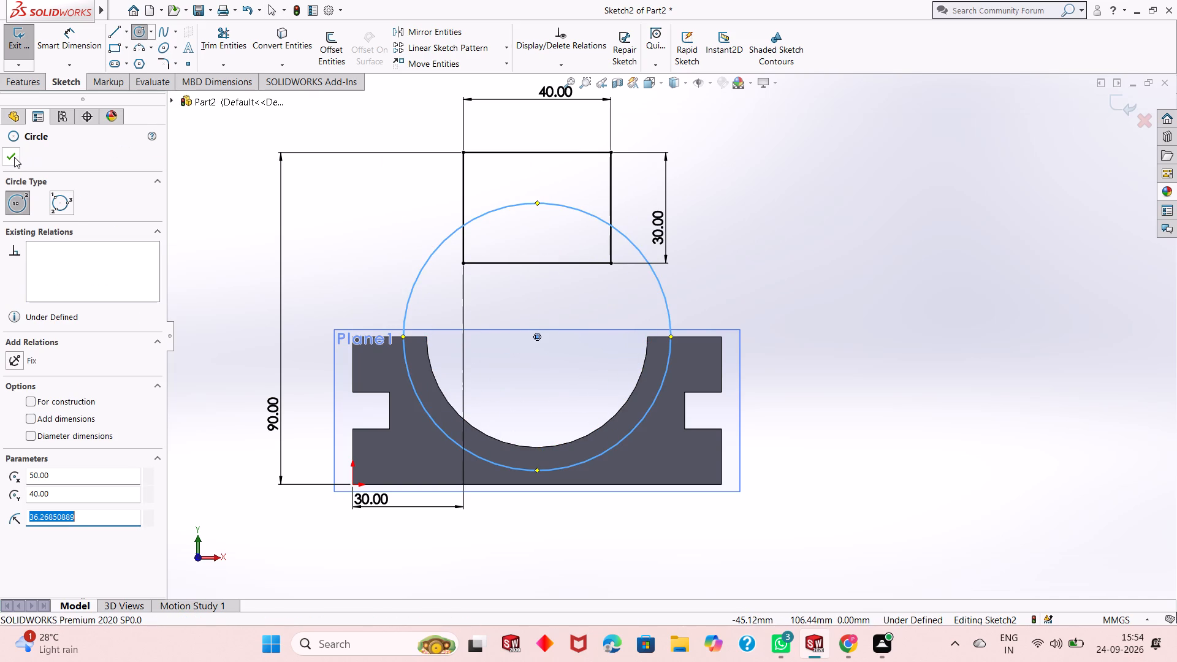
{"action": "left_click", "coordinate": [14, 157]}
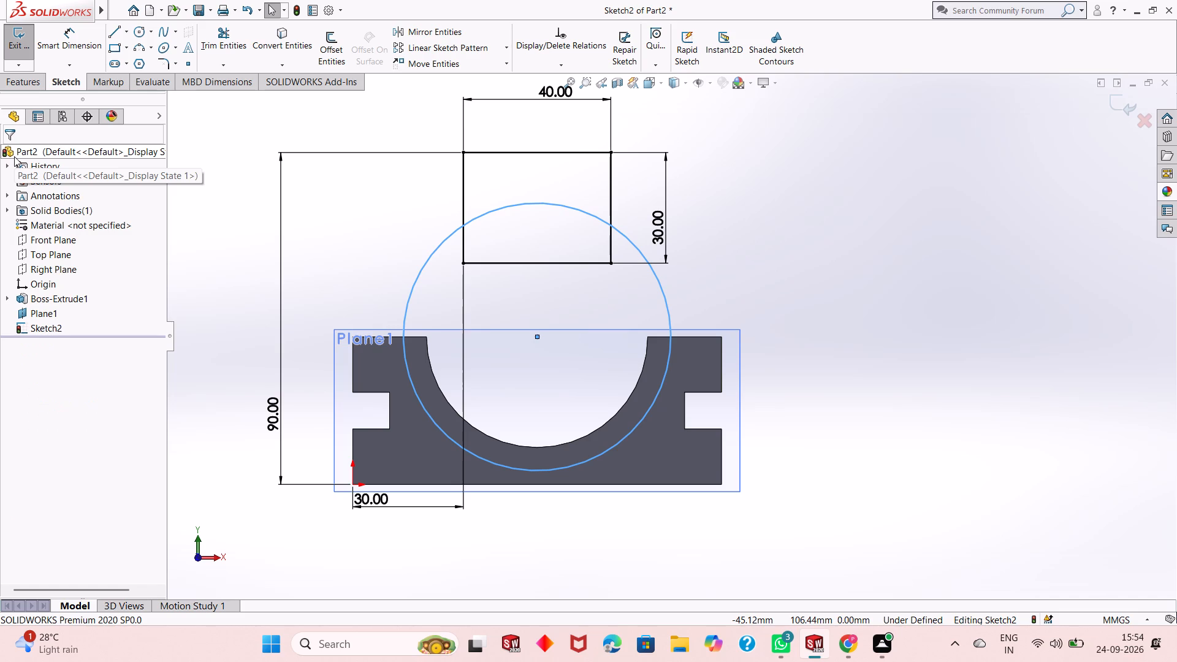
Dimension the circle concentric with the recess and set its diameter to 80 mm.
{"action": "left_click", "coordinate": [62, 45]}
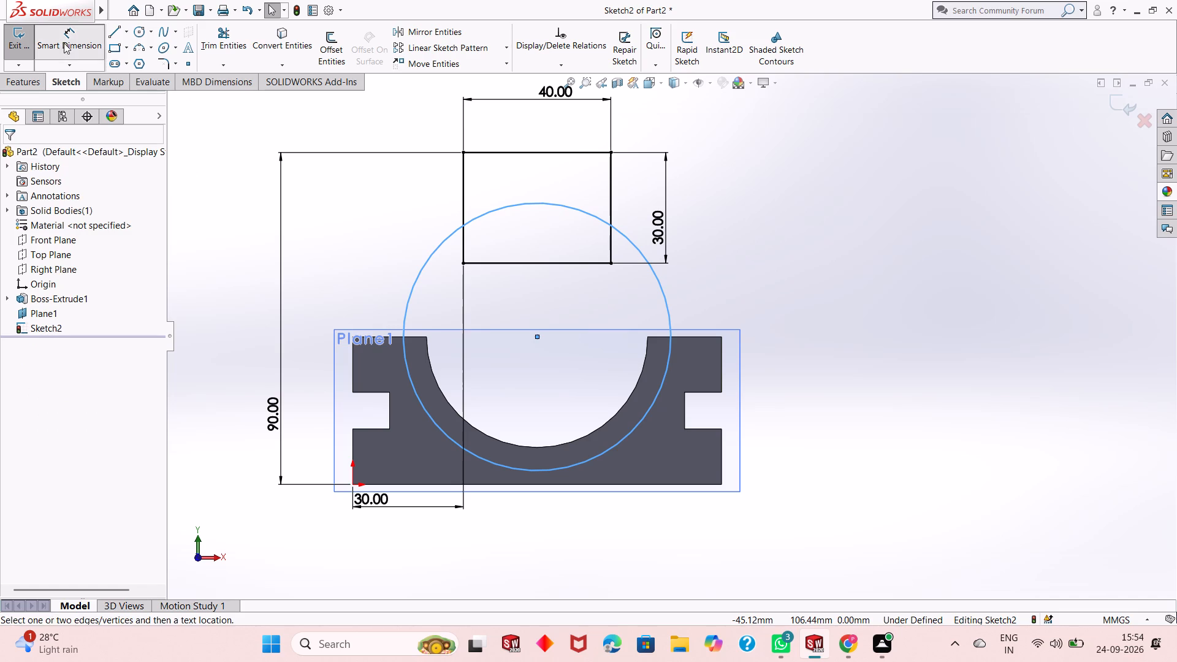
{"action": "left_click", "coordinate": [426, 259]}
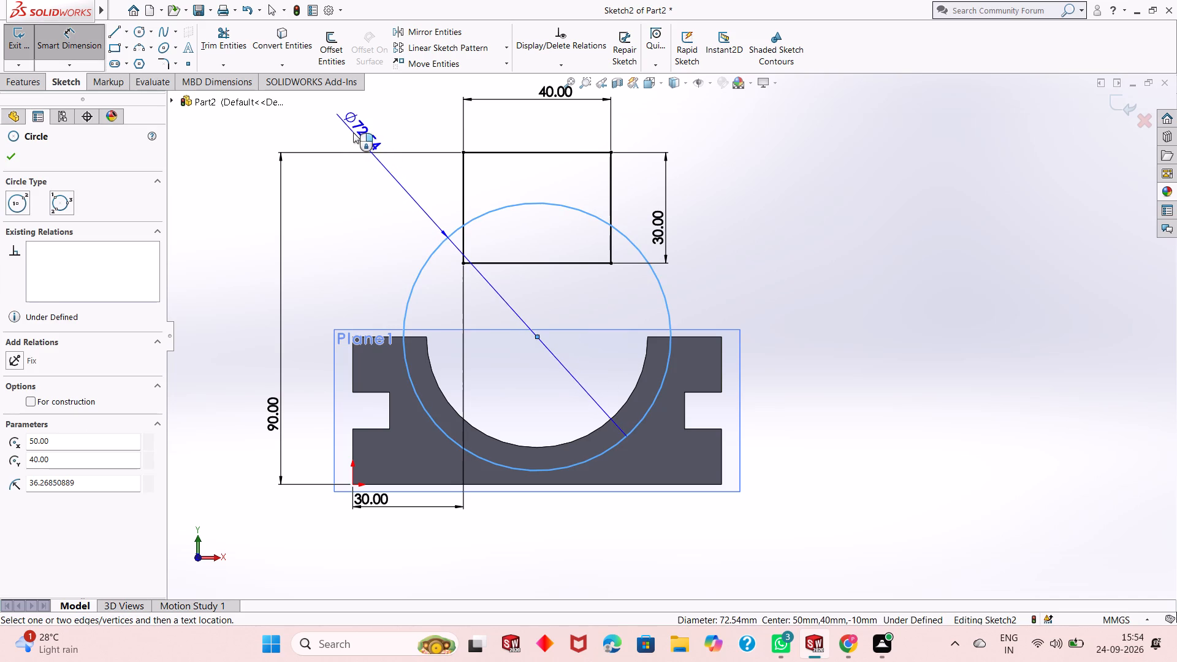
{"action": "left_click", "coordinate": [352, 131]}
{"action": "type", "text": "80"}
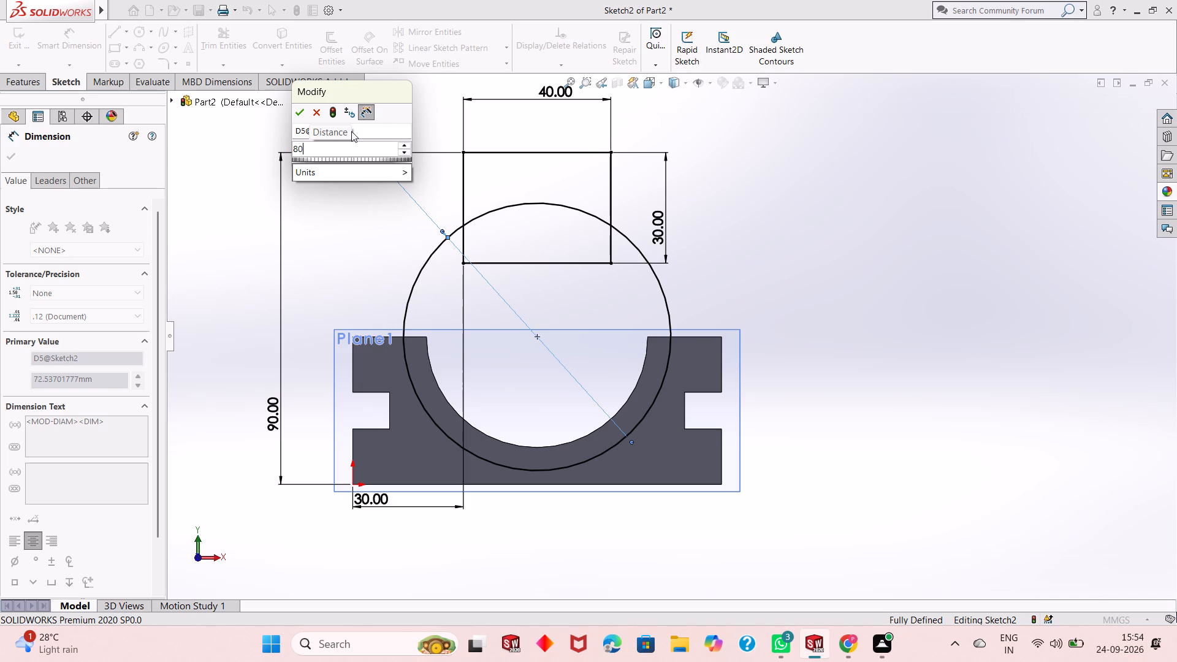
{"action": "key", "text": "Return"}
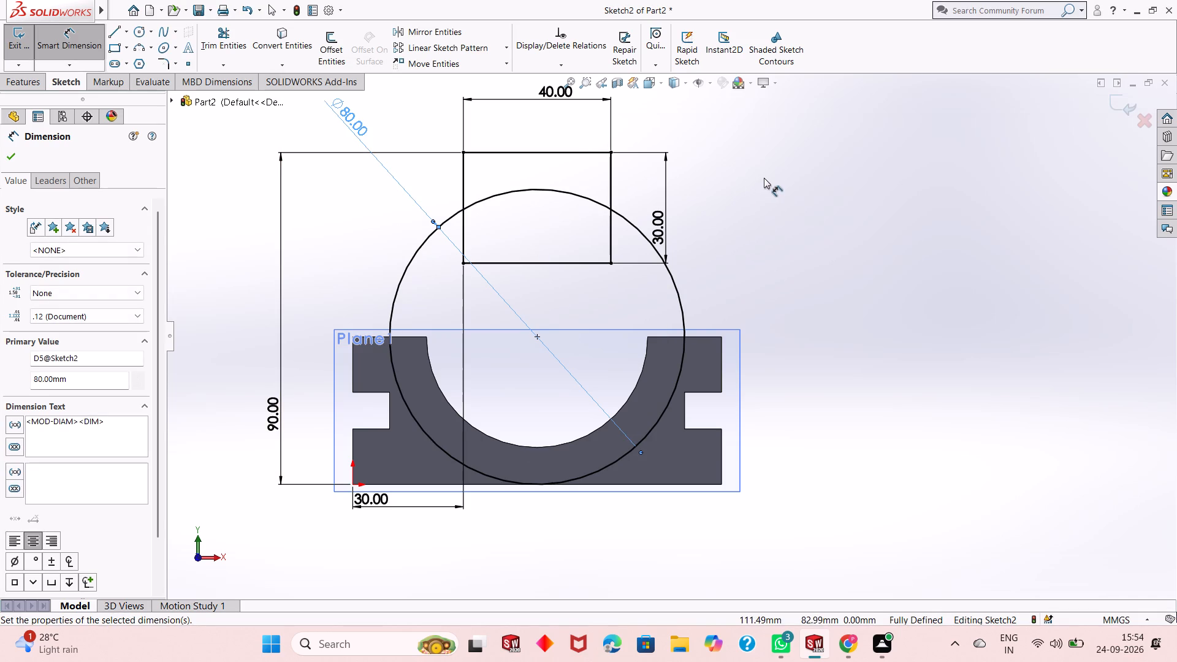
{"action": "right_click", "coordinate": [764, 178]}
{"action": "left_click", "coordinate": [791, 216]}
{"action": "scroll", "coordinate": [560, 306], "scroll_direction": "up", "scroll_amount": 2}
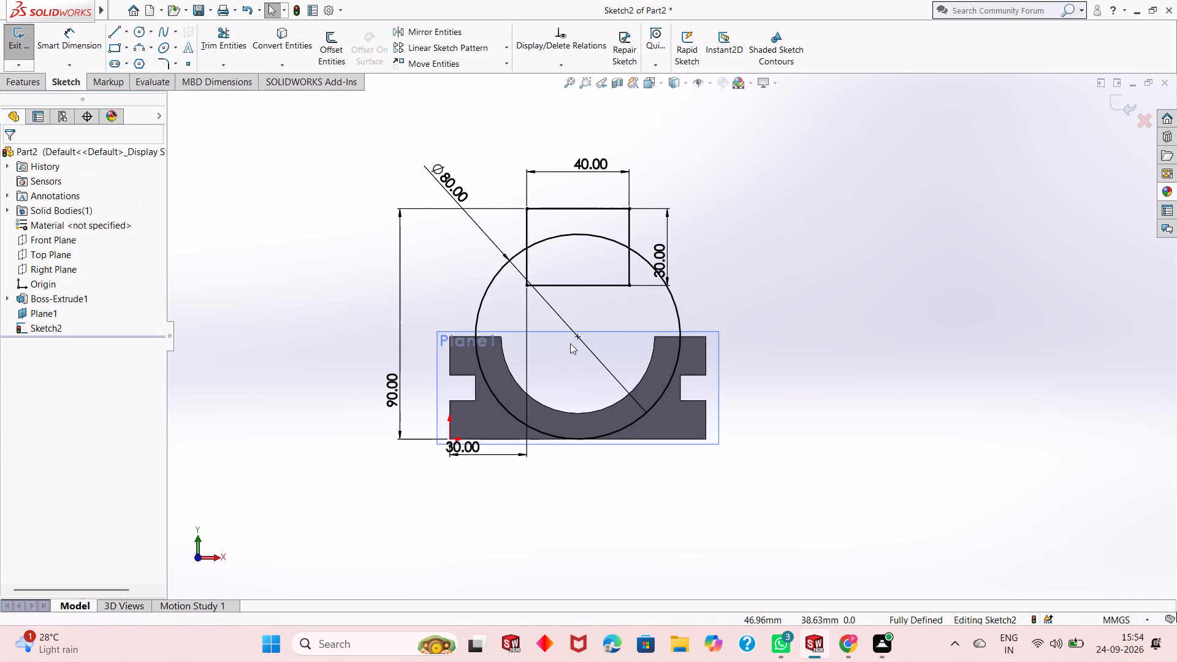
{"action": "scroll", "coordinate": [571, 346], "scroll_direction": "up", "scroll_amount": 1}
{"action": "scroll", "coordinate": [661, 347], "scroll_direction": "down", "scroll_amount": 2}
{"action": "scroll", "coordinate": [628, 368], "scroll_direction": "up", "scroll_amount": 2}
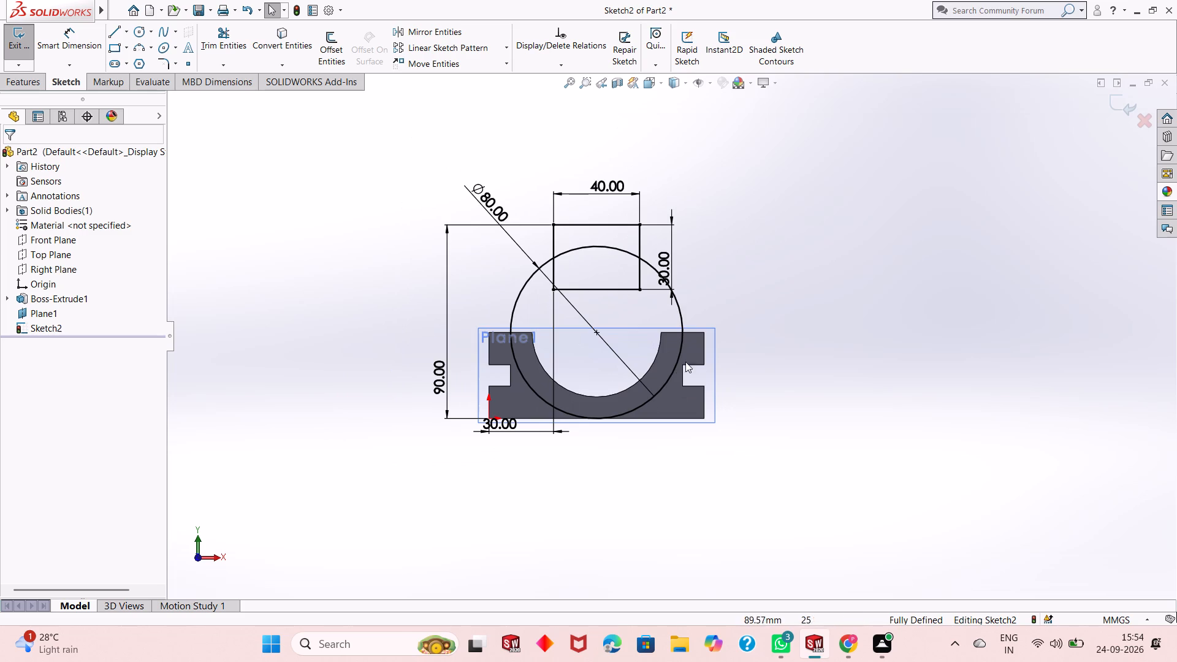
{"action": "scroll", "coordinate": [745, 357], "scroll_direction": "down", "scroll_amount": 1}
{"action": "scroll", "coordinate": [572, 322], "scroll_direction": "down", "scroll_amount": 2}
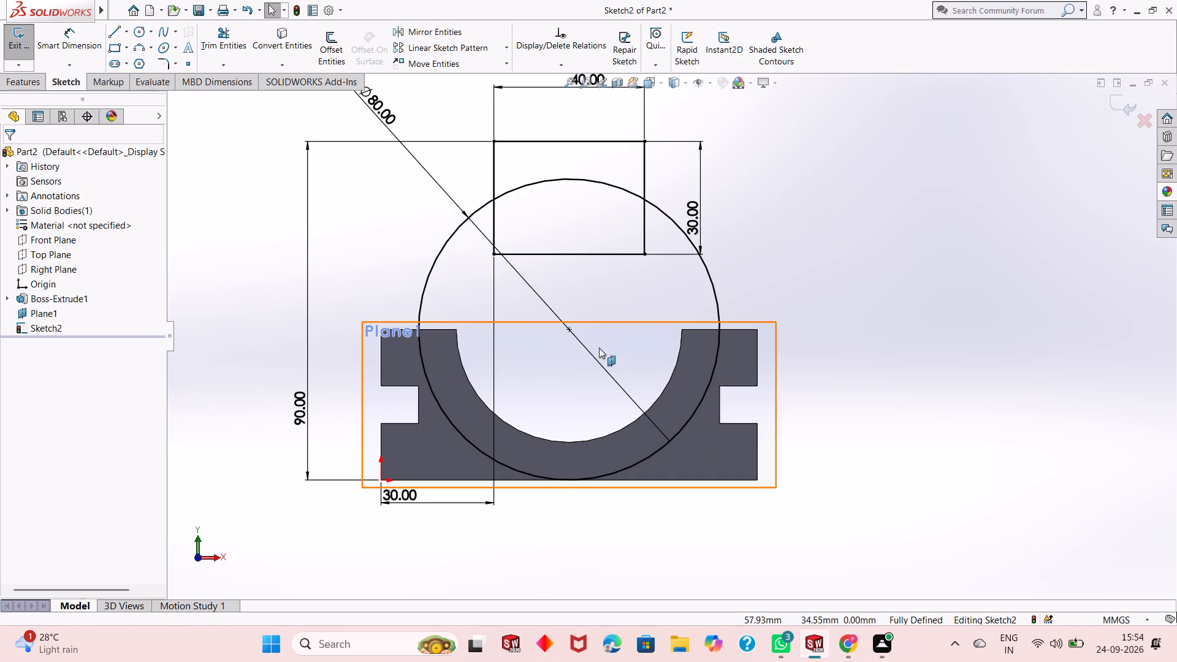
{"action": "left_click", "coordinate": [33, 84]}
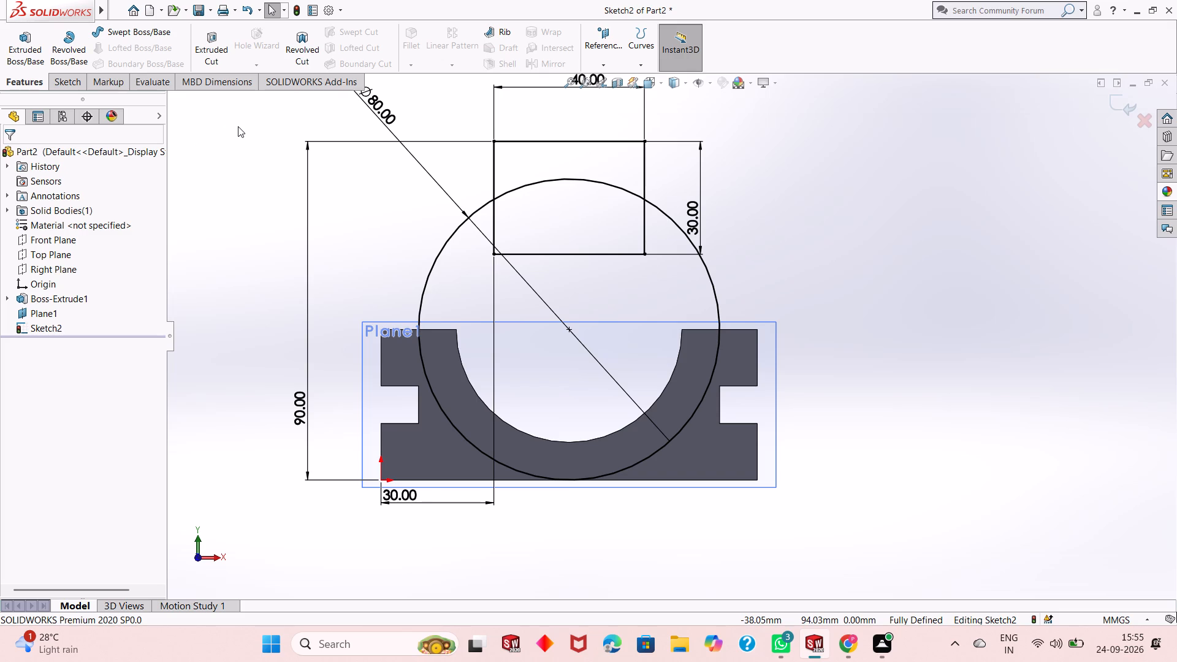
Sketch a circle of about 29 mm radius centred on the 80 mm circle's centre point.
{"action": "left_click", "coordinate": [61, 80]}
{"action": "left_click", "coordinate": [143, 37]}
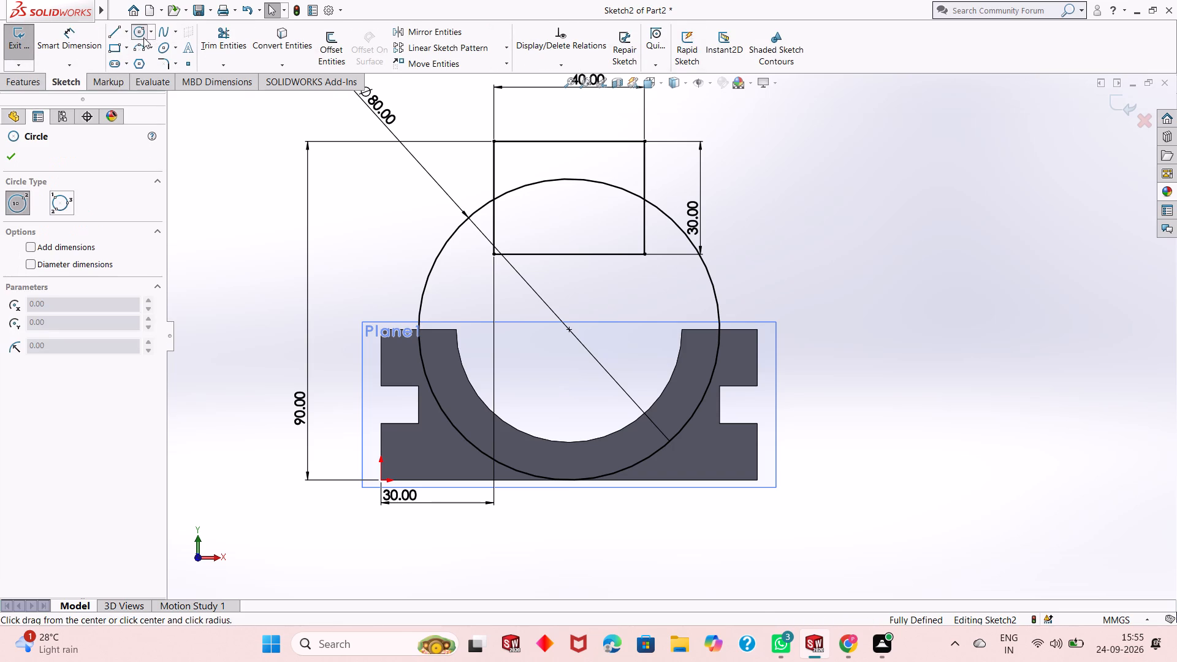
{"action": "left_click", "coordinate": [568, 332]}
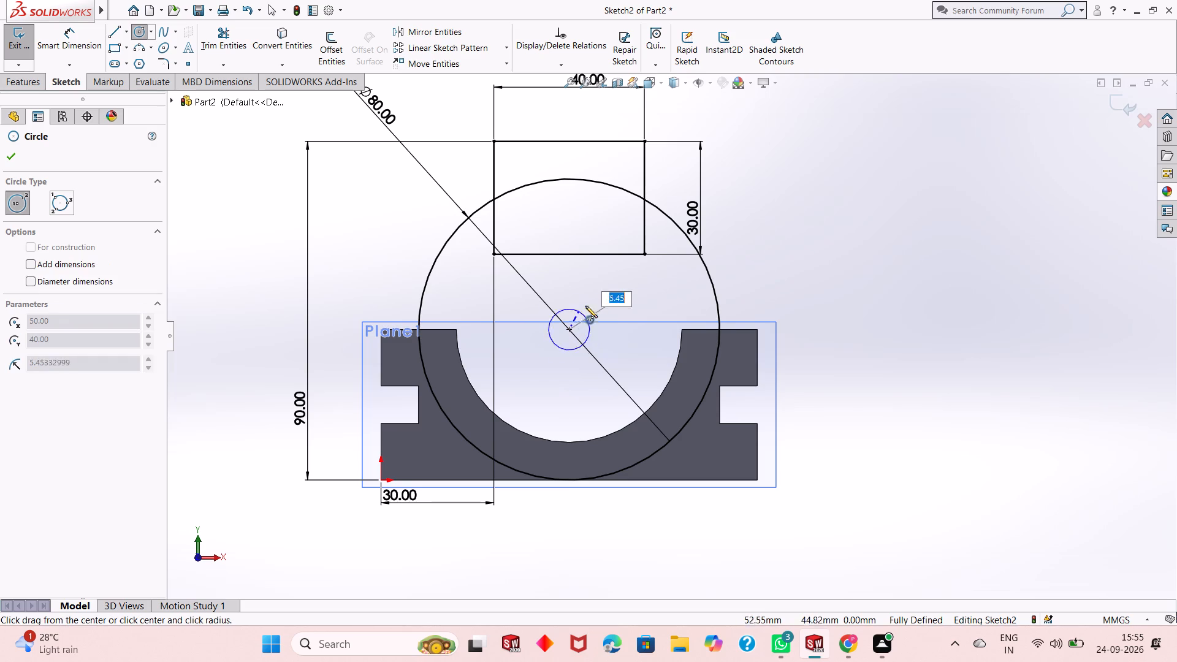
{"action": "left_click", "coordinate": [629, 239]}
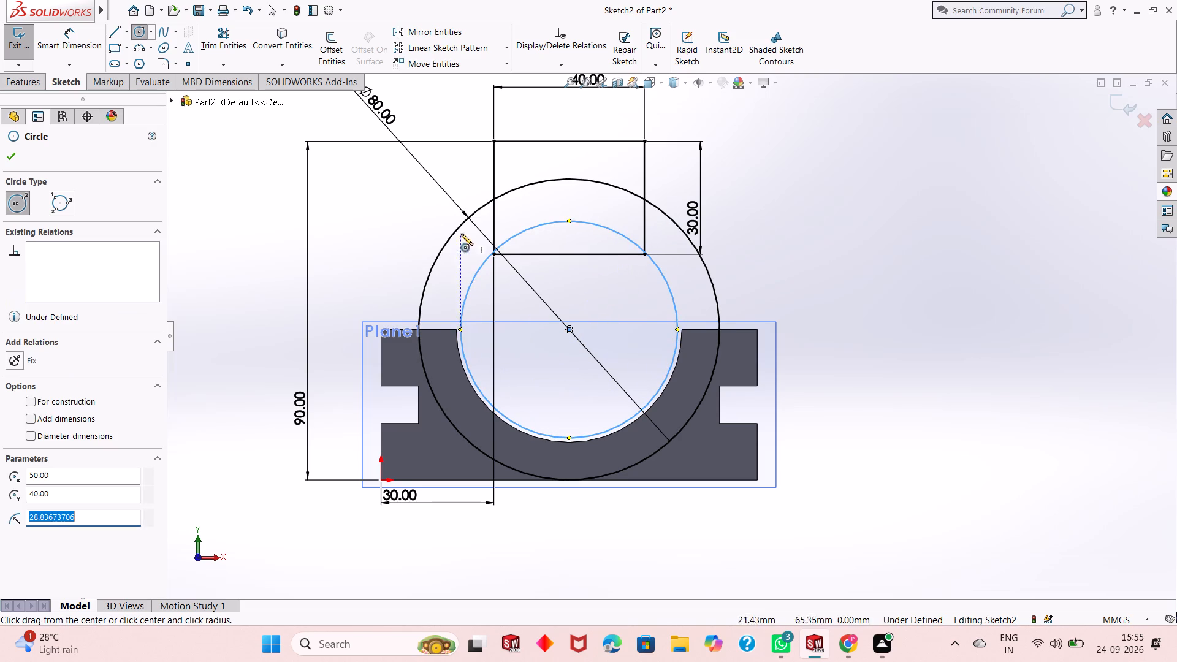
{"action": "right_click", "coordinate": [371, 219]}
{"action": "left_click", "coordinate": [406, 232]}
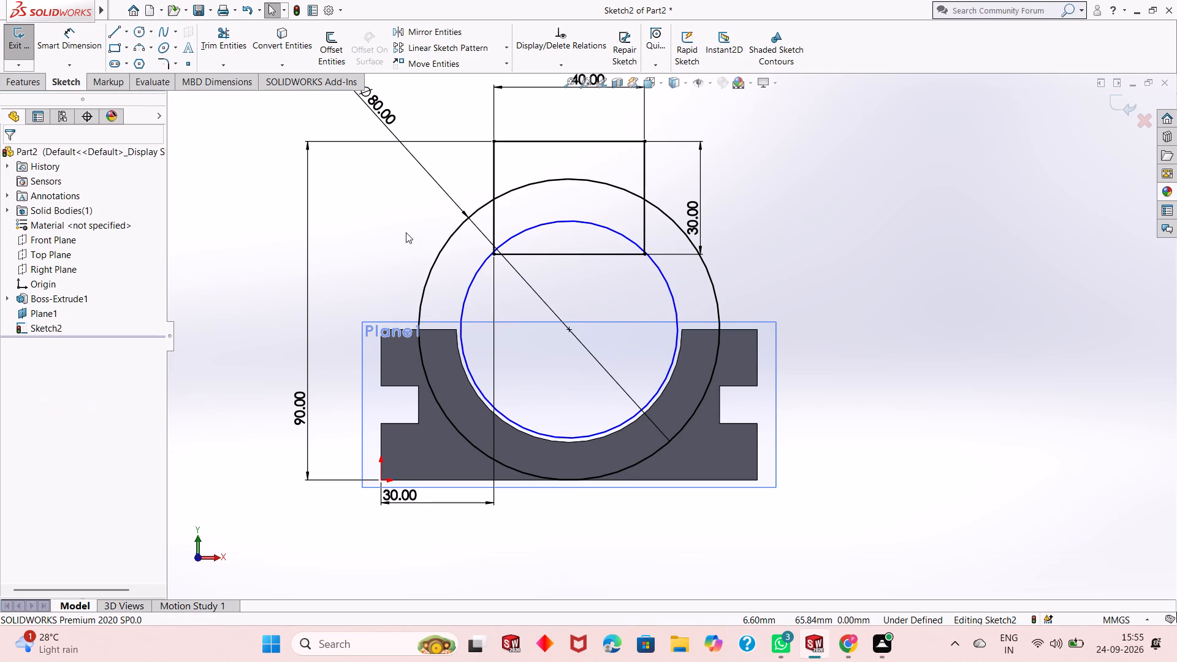
Dimension the new inner circle and set its diameter to 60 mm.
{"action": "left_click", "coordinate": [91, 44]}
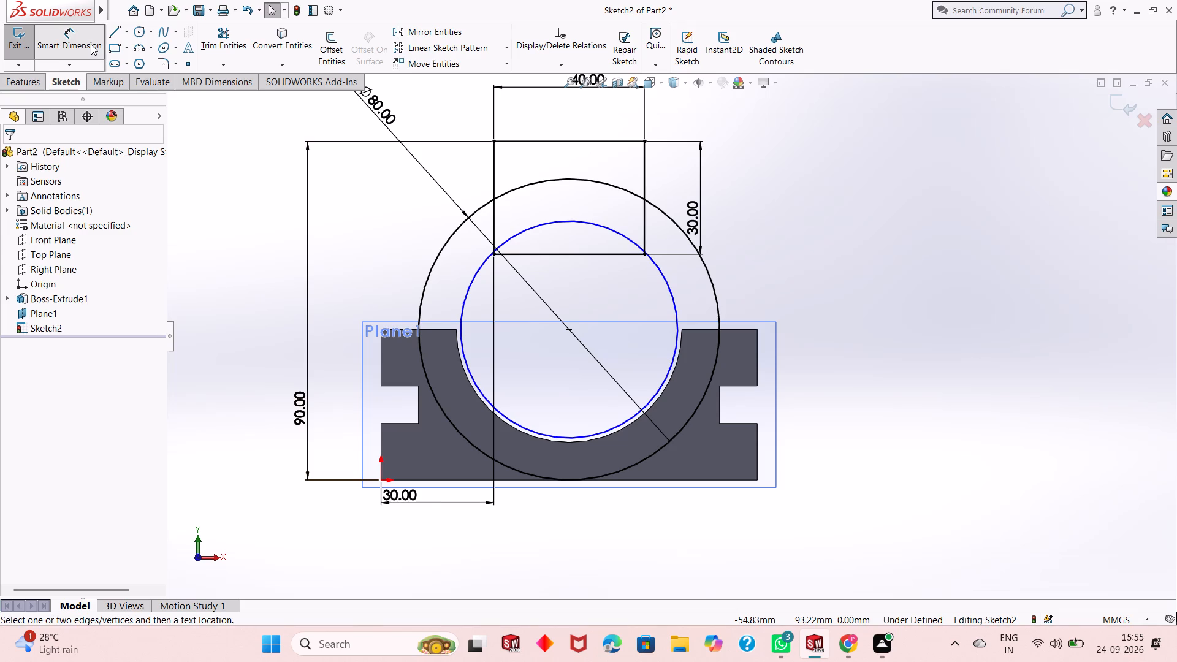
{"action": "left_click", "coordinate": [536, 225]}
{"action": "left_click", "coordinate": [244, 202]}
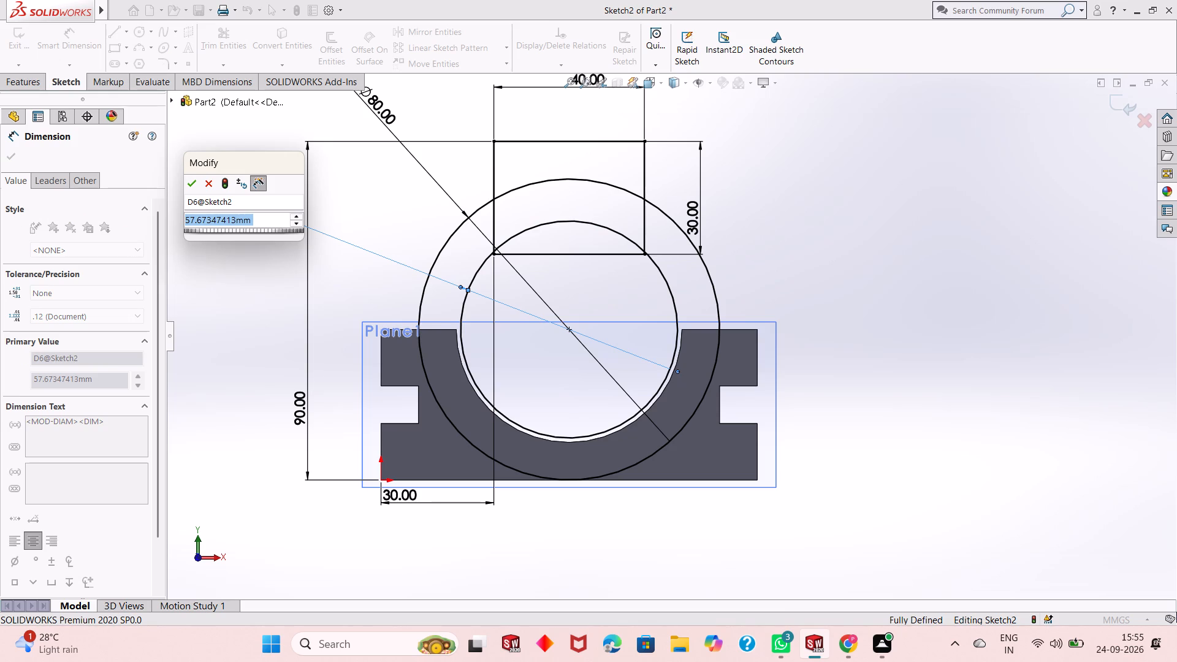
{"action": "type", "text": "60"}
{"action": "key", "text": "Return"}
{"action": "right_click", "coordinate": [244, 202]}
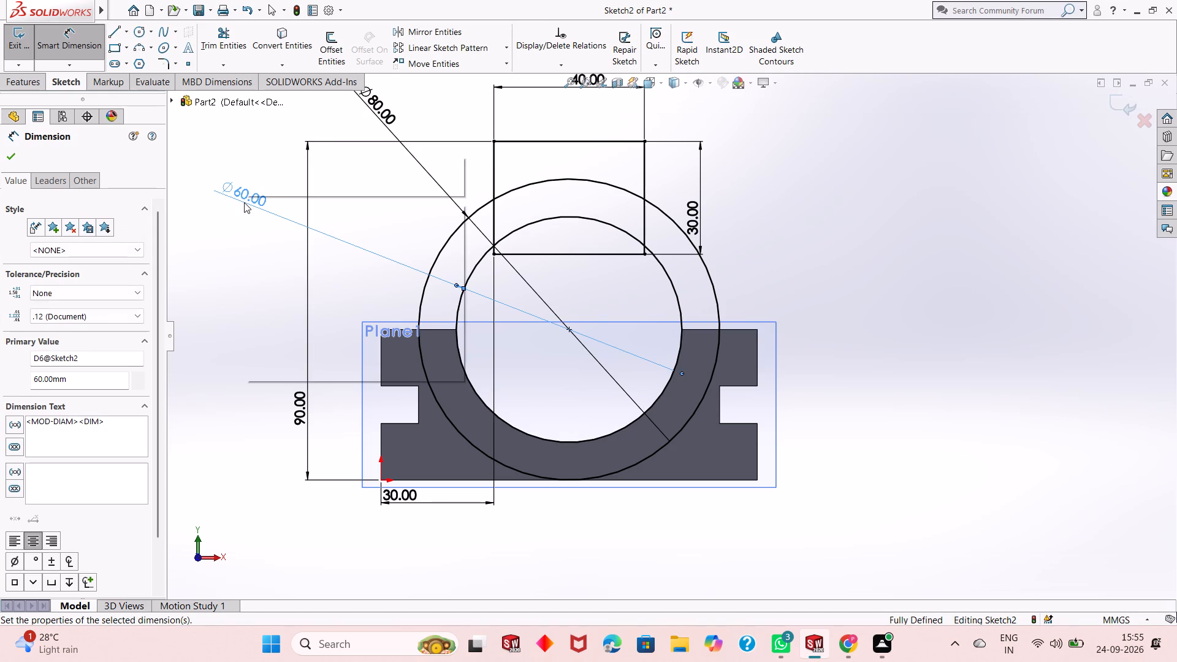
{"action": "left_click", "coordinate": [301, 242]}
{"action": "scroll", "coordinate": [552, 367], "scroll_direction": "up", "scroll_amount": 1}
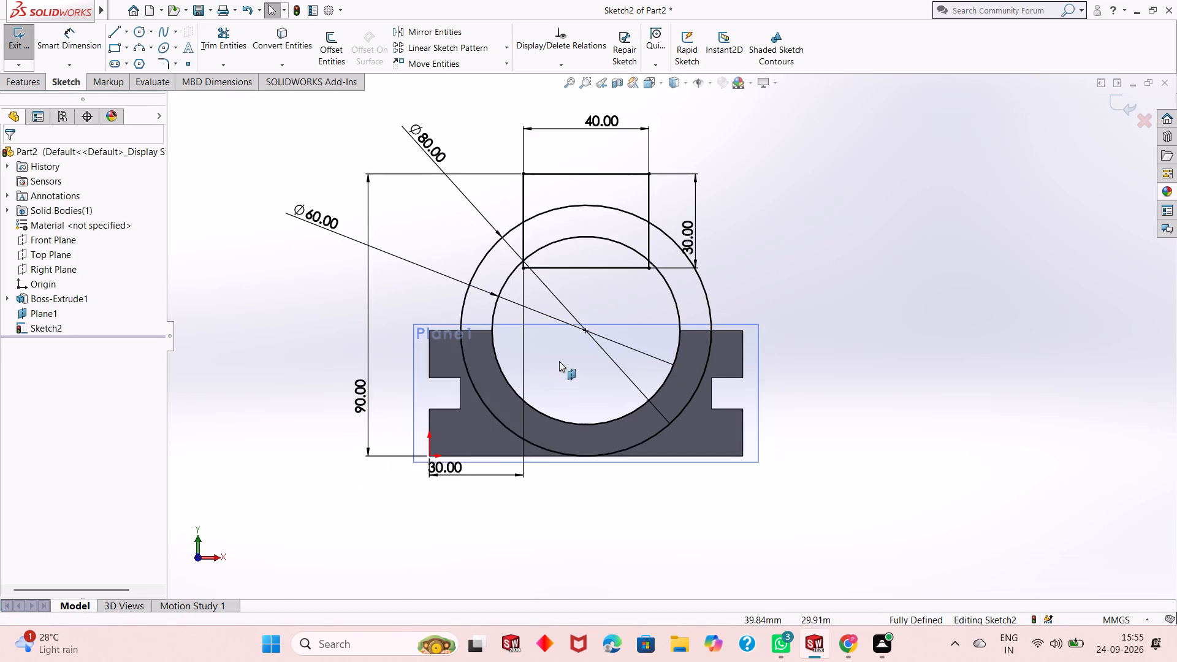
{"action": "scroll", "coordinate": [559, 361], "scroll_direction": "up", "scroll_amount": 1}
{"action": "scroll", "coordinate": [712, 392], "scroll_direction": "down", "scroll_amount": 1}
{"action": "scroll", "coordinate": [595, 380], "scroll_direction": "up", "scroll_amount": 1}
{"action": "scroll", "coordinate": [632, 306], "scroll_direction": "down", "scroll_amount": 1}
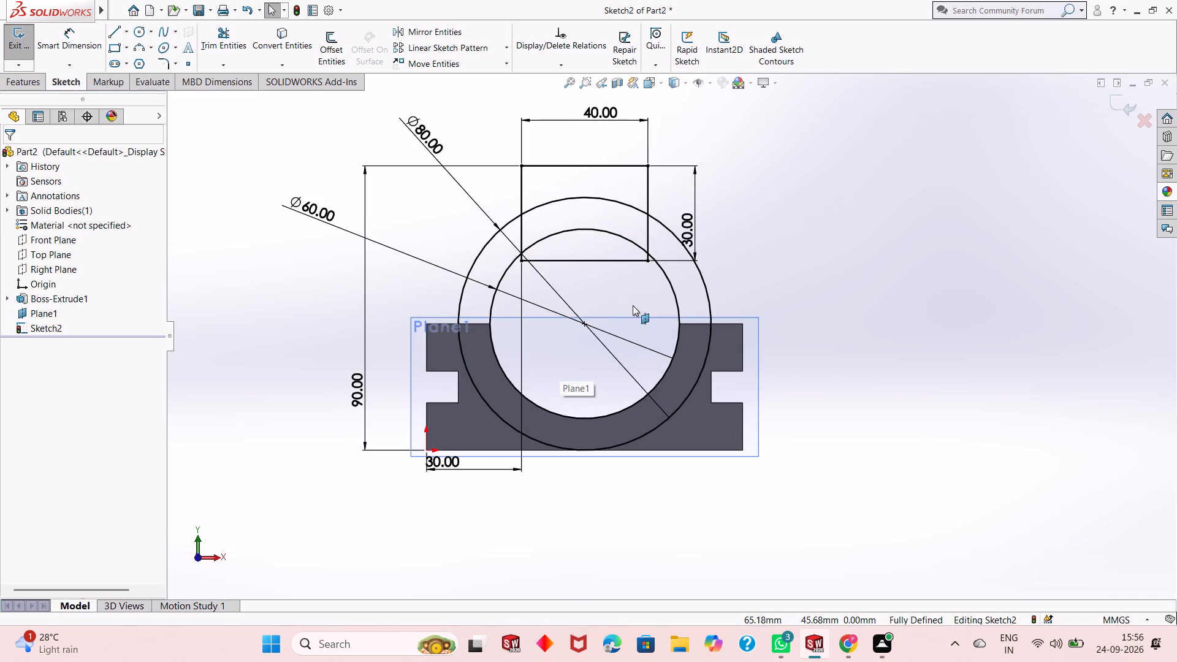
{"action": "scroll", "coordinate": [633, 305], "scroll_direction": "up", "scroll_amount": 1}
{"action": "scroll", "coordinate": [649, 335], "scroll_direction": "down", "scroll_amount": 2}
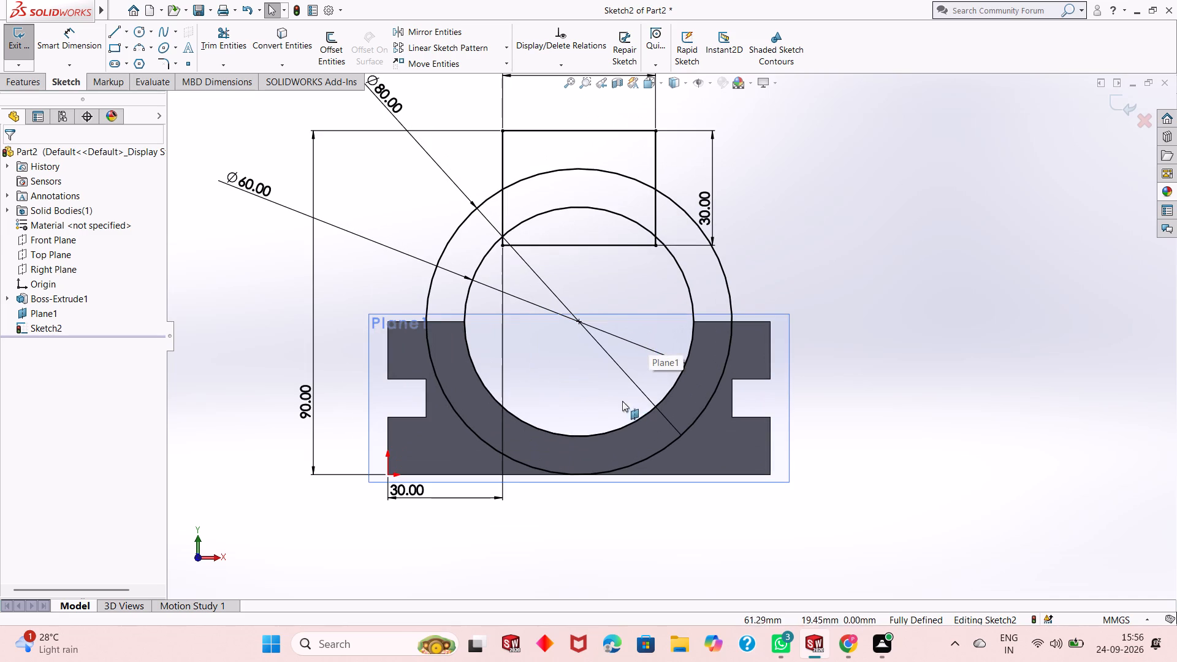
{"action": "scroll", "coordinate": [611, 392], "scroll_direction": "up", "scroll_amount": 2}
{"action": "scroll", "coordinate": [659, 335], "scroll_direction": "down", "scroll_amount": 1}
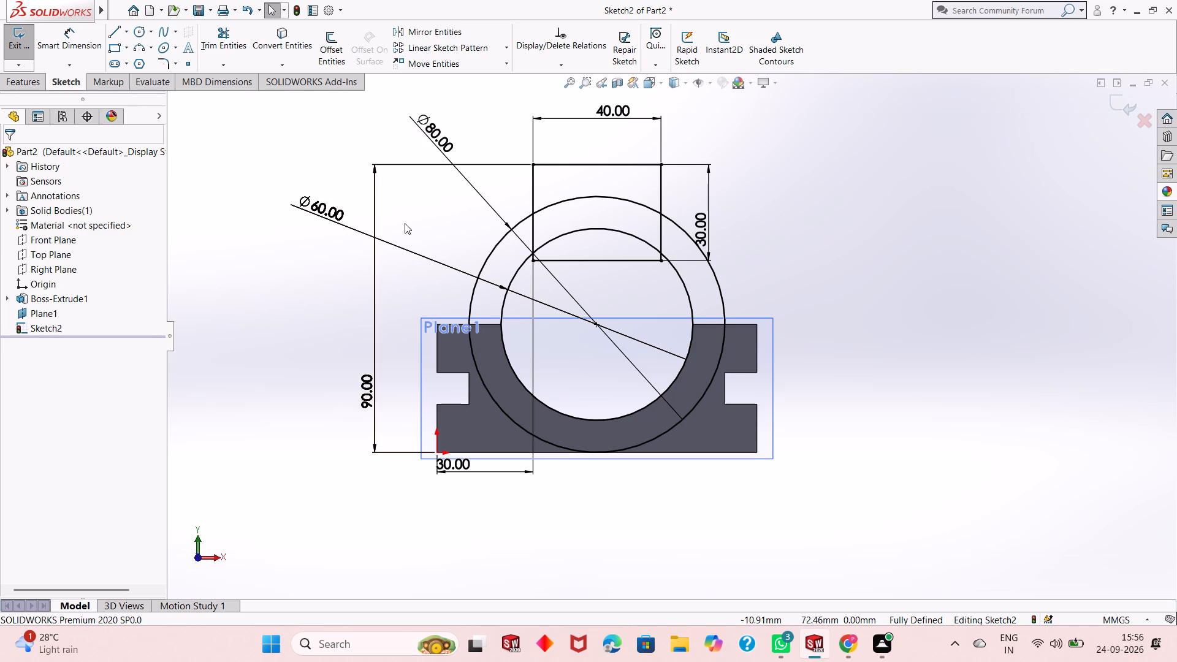
Draw a horizontal line across the full diameter of the 80 mm circle, level with the block's top face.
{"action": "scroll", "coordinate": [595, 339], "scroll_direction": "up", "scroll_amount": 1}
{"action": "scroll", "coordinate": [676, 302], "scroll_direction": "down", "scroll_amount": 3}
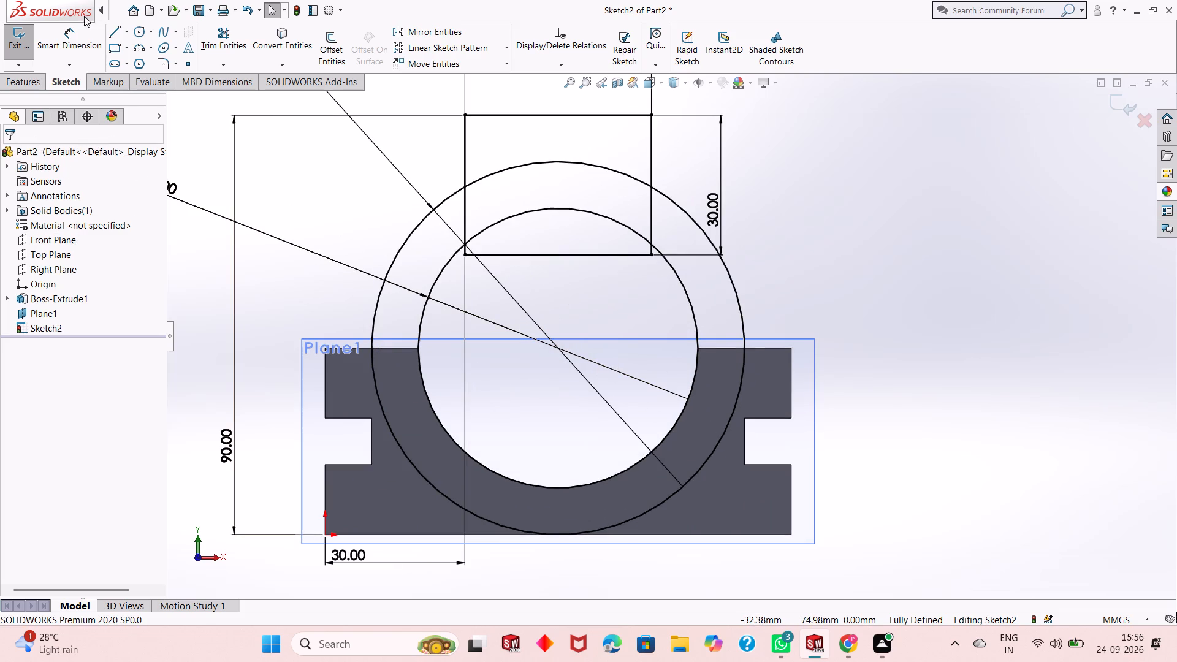
{"action": "left_click", "coordinate": [116, 30]}
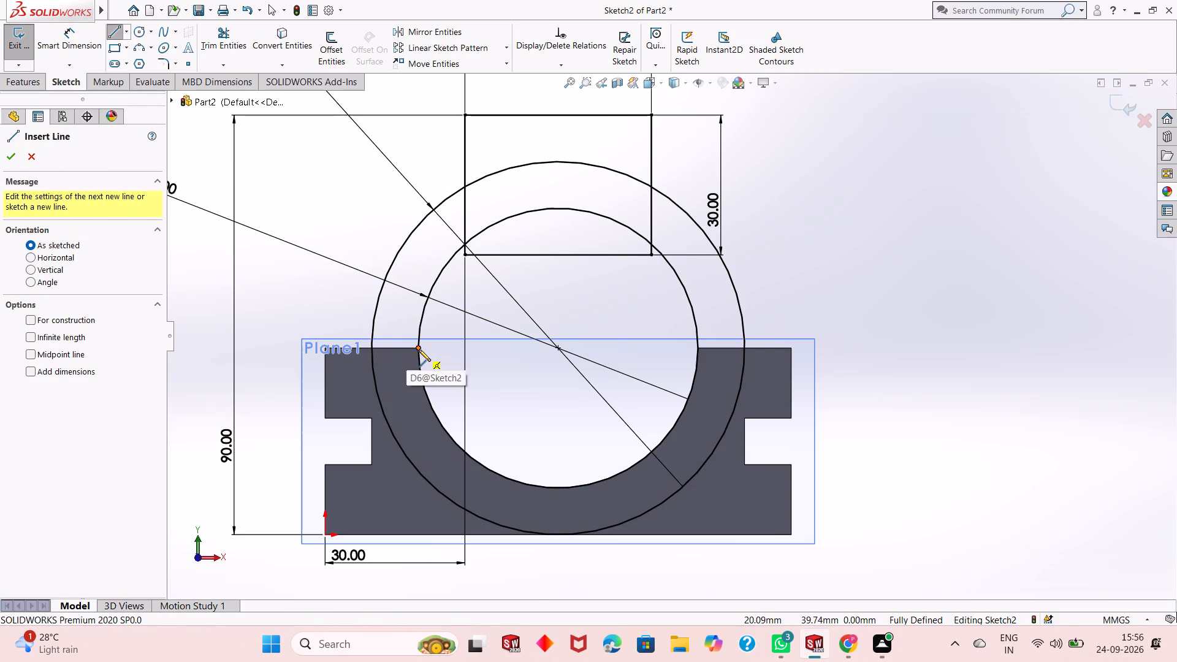
{"action": "left_click", "coordinate": [369, 348]}
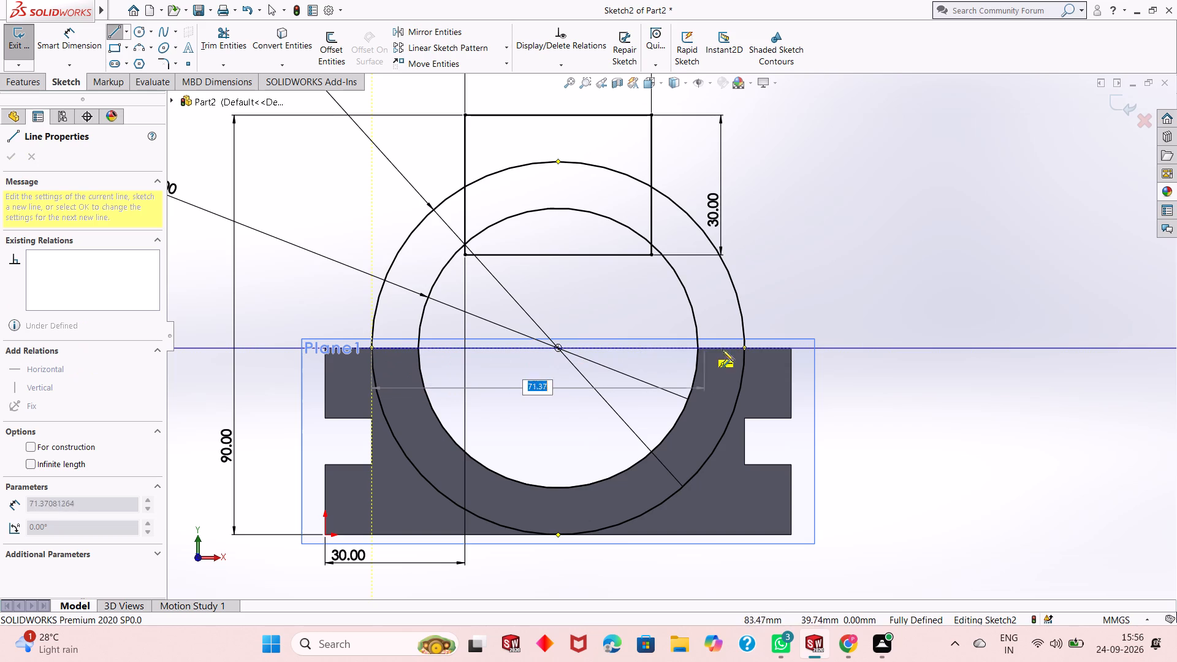
{"action": "left_click", "coordinate": [742, 349]}
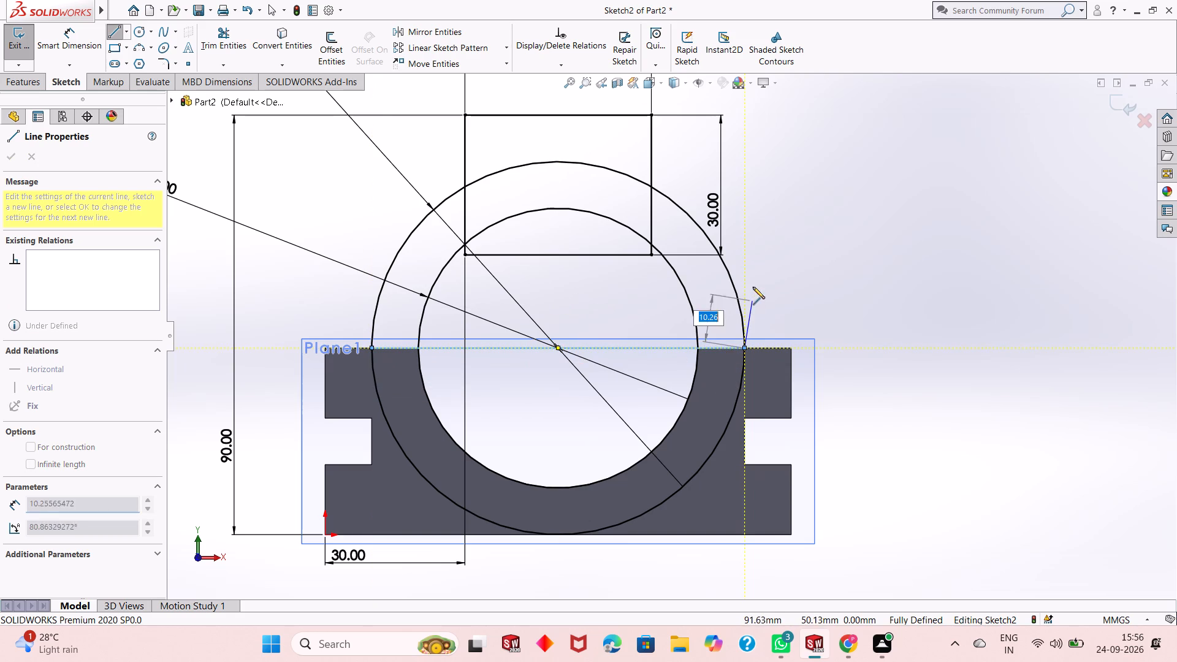
{"action": "right_click", "coordinate": [755, 281]}
{"action": "left_click", "coordinate": [764, 284]}
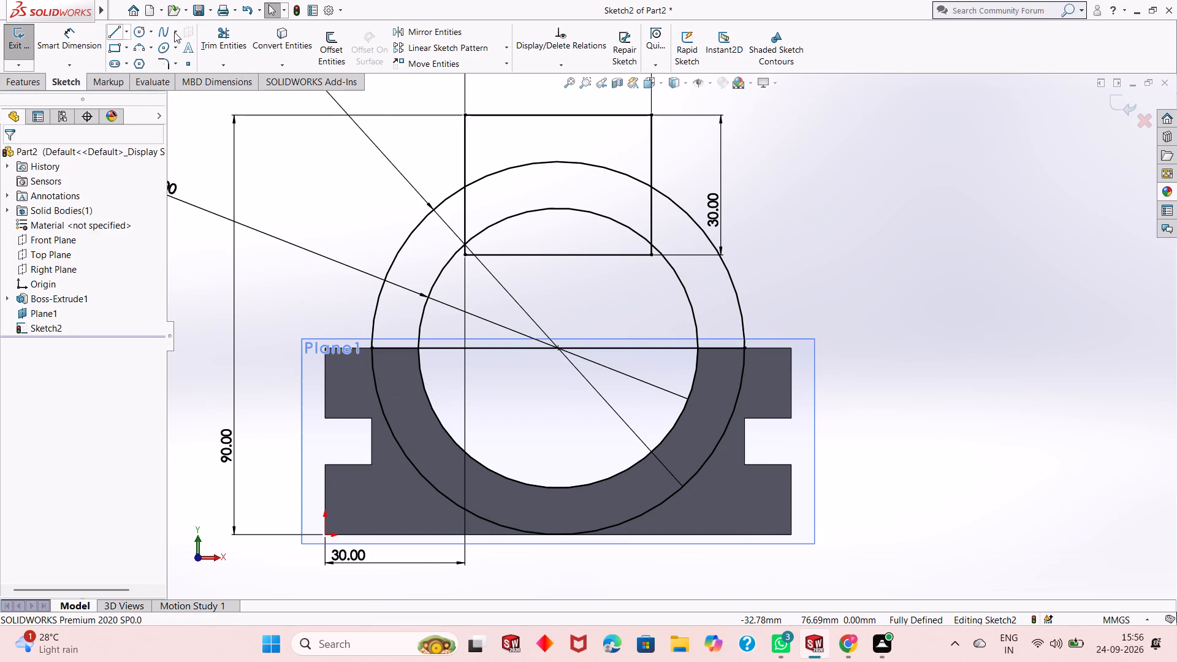
Trim away the lower half of the 80 mm circle and the part of the horizontal line inside the 60 mm circle.
{"action": "left_click", "coordinate": [221, 36]}
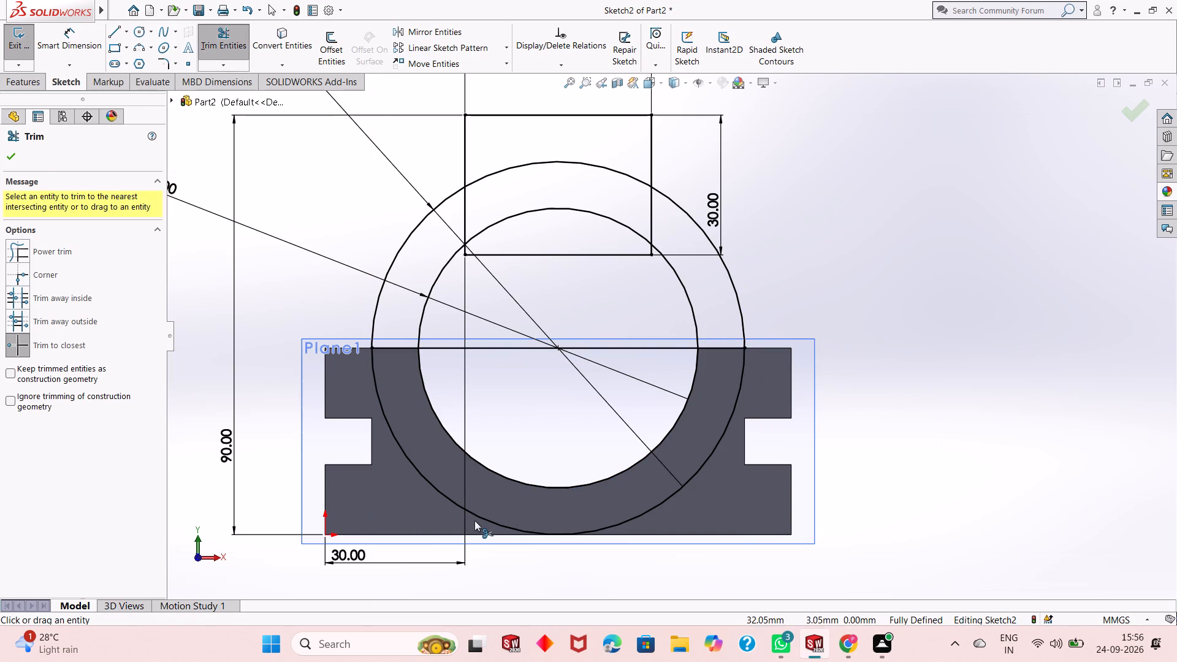
{"action": "left_click", "coordinate": [481, 516]}
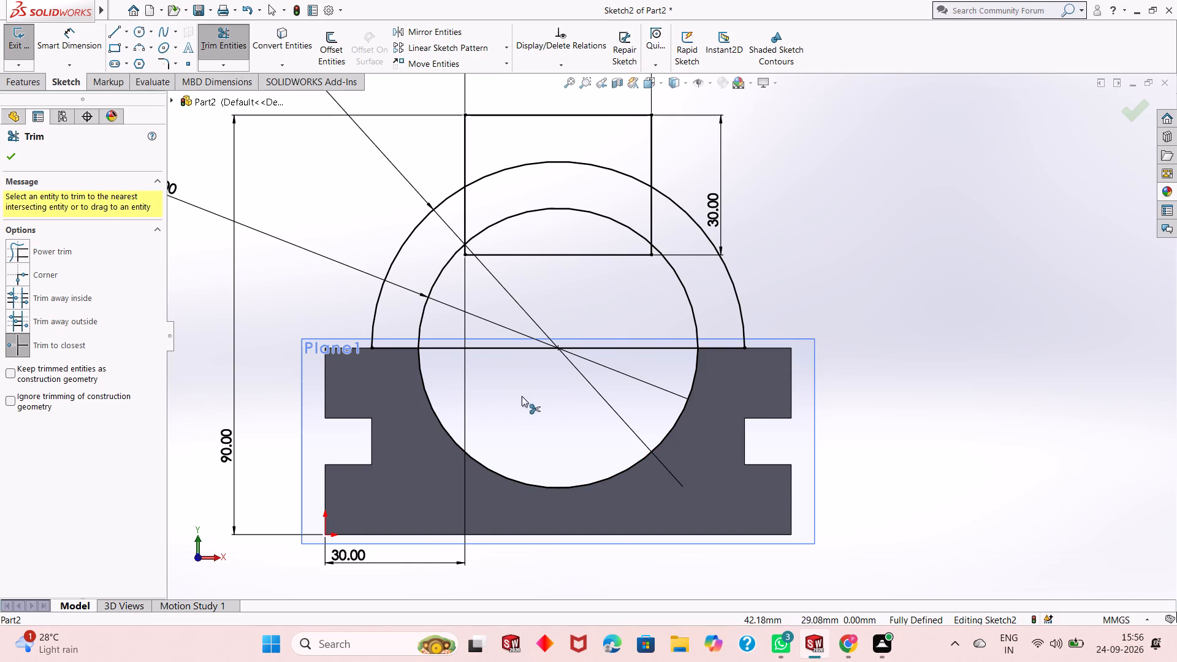
{"action": "left_click", "coordinate": [449, 347]}
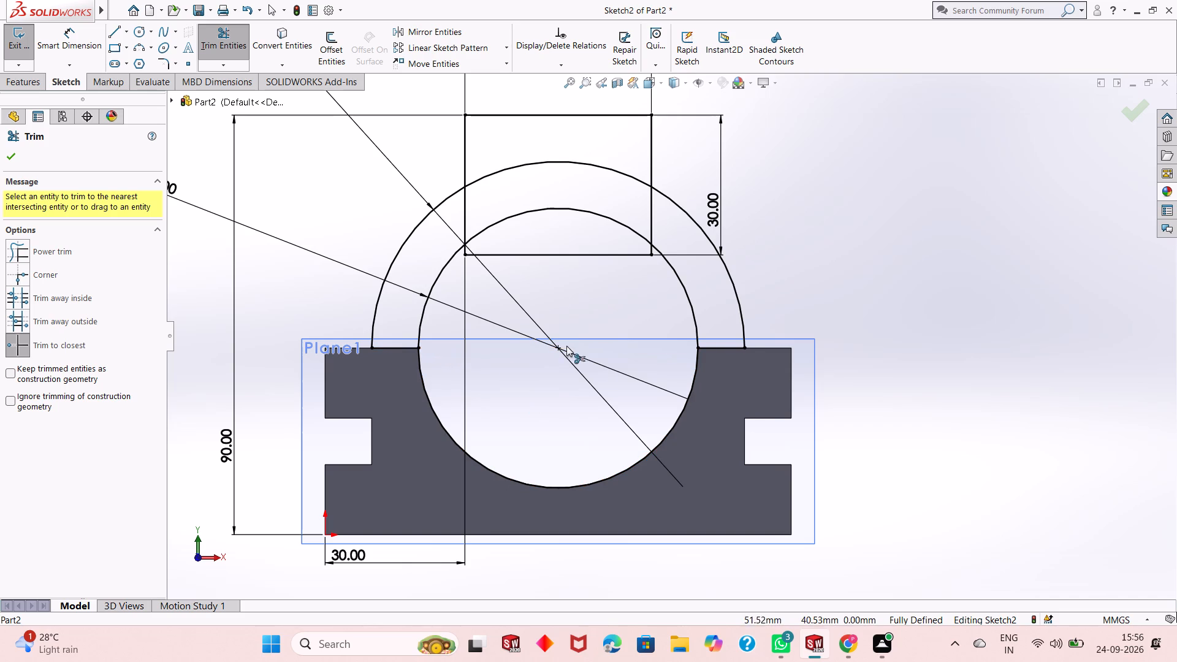
{"action": "right_click", "coordinate": [862, 265]}
{"action": "left_click", "coordinate": [898, 304]}
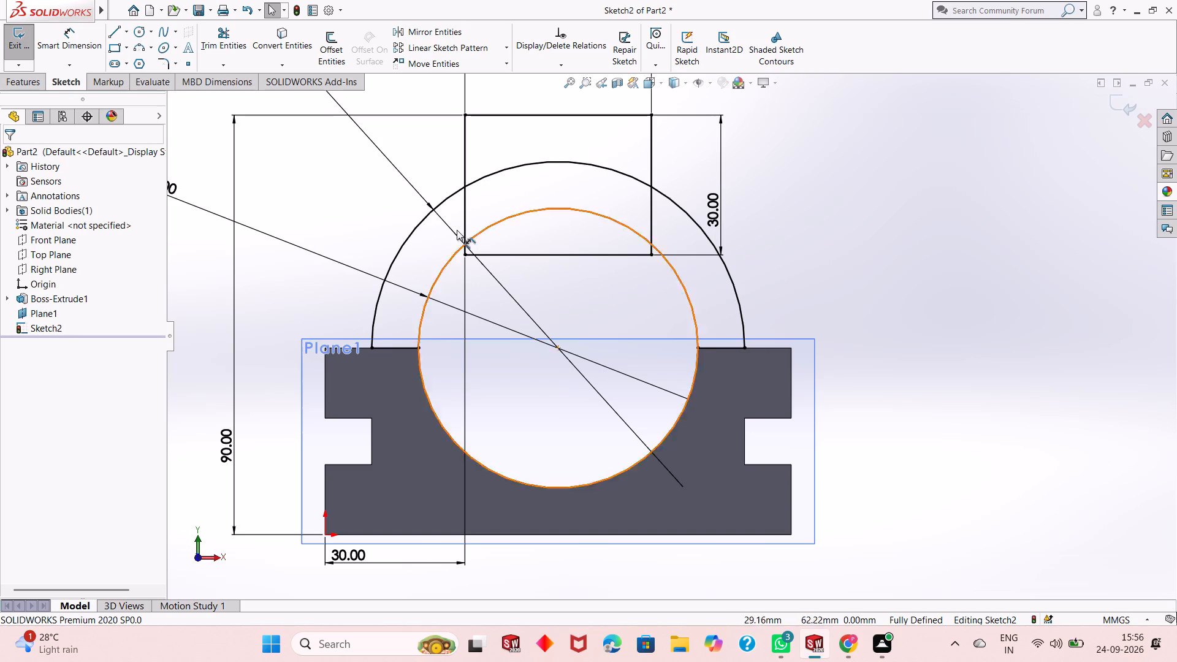
Trim the rectangle's bottom edge and both side ends inside the 60 mm circle, accepting deletion of their associated dimensions.
{"action": "scroll", "coordinate": [646, 283], "scroll_direction": "up", "scroll_amount": 1}
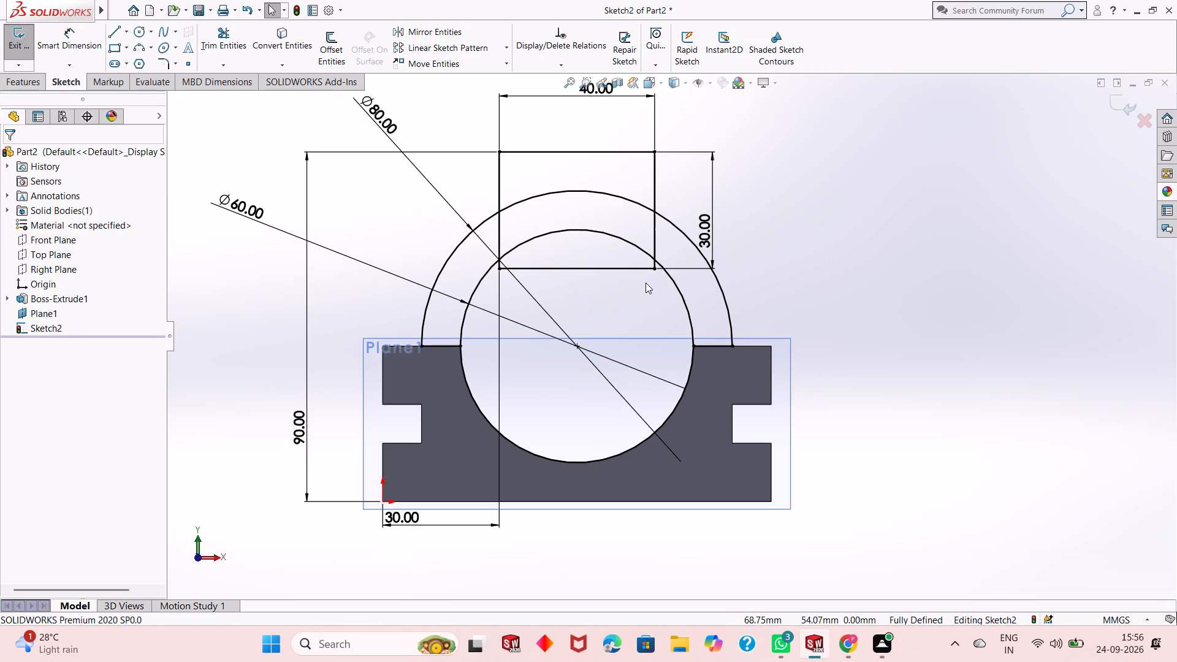
{"action": "scroll", "coordinate": [726, 218], "scroll_direction": "down", "scroll_amount": 2}
{"action": "scroll", "coordinate": [654, 225], "scroll_direction": "up", "scroll_amount": 2}
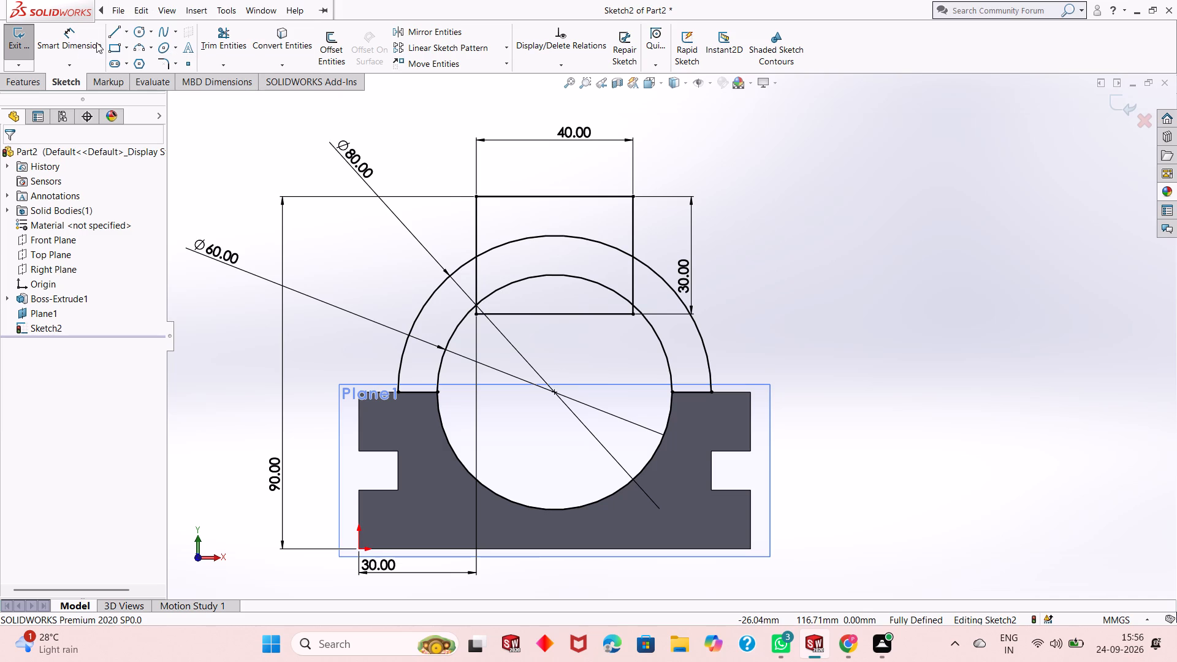
{"action": "left_click", "coordinate": [224, 35]}
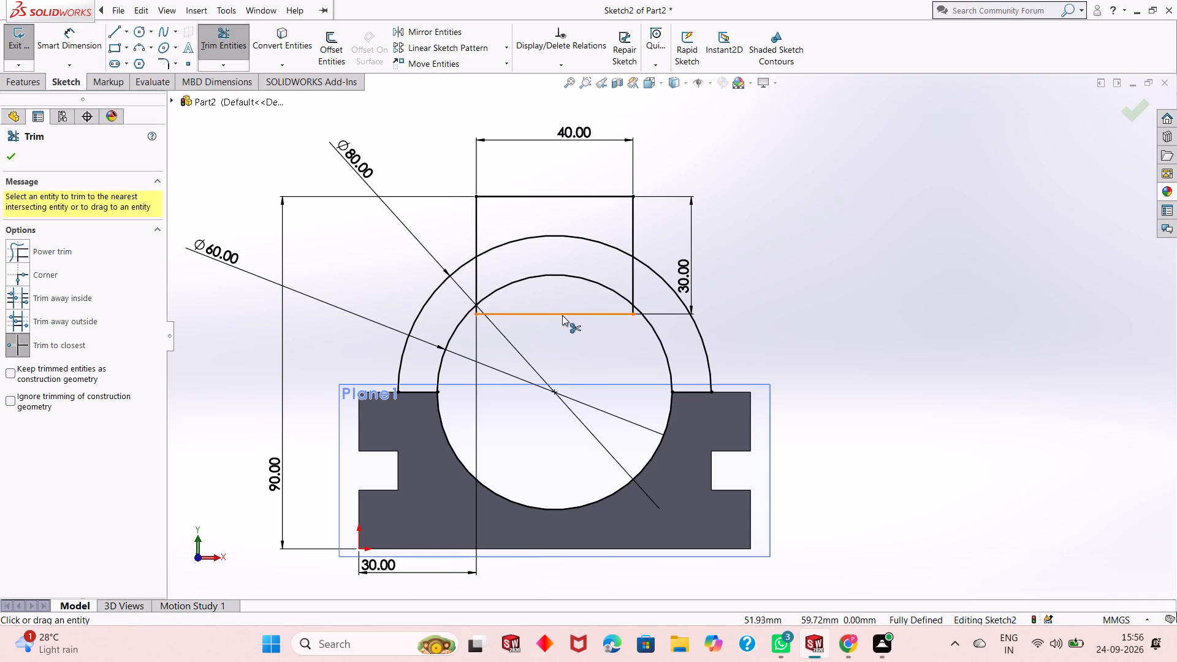
{"action": "left_click", "coordinate": [562, 316]}
{"action": "scroll", "coordinate": [641, 302], "scroll_direction": "down", "scroll_amount": 5}
{"action": "left_click", "coordinate": [632, 329]}
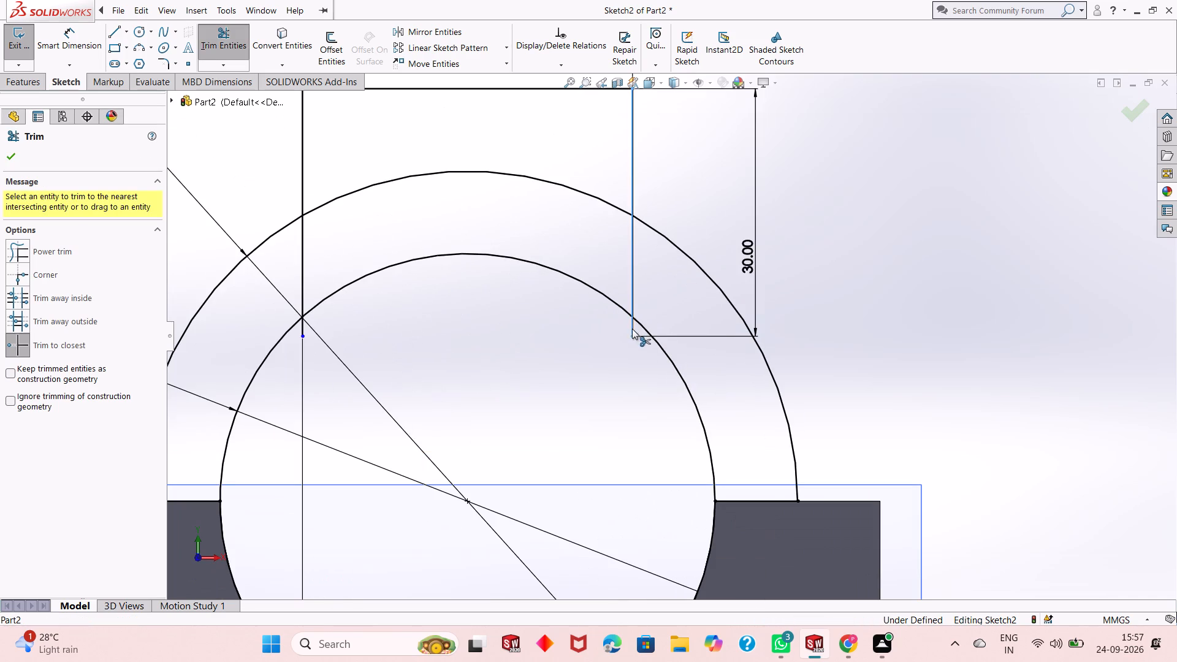
{"action": "left_click", "coordinate": [638, 326]}
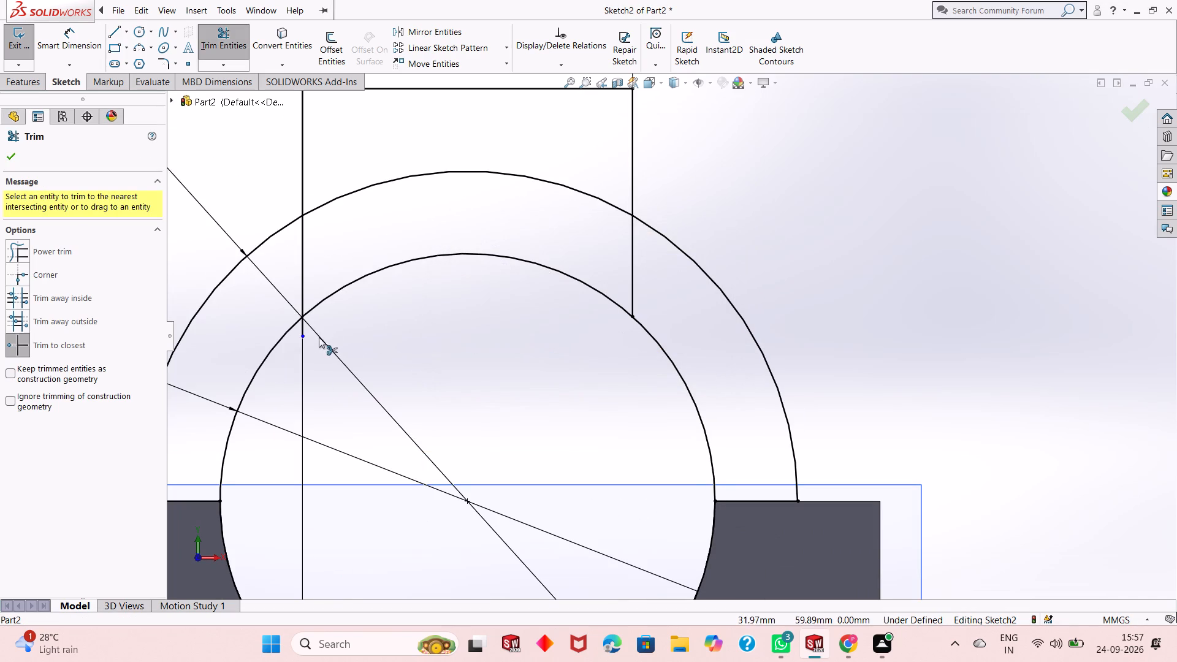
{"action": "left_click", "coordinate": [303, 327]}
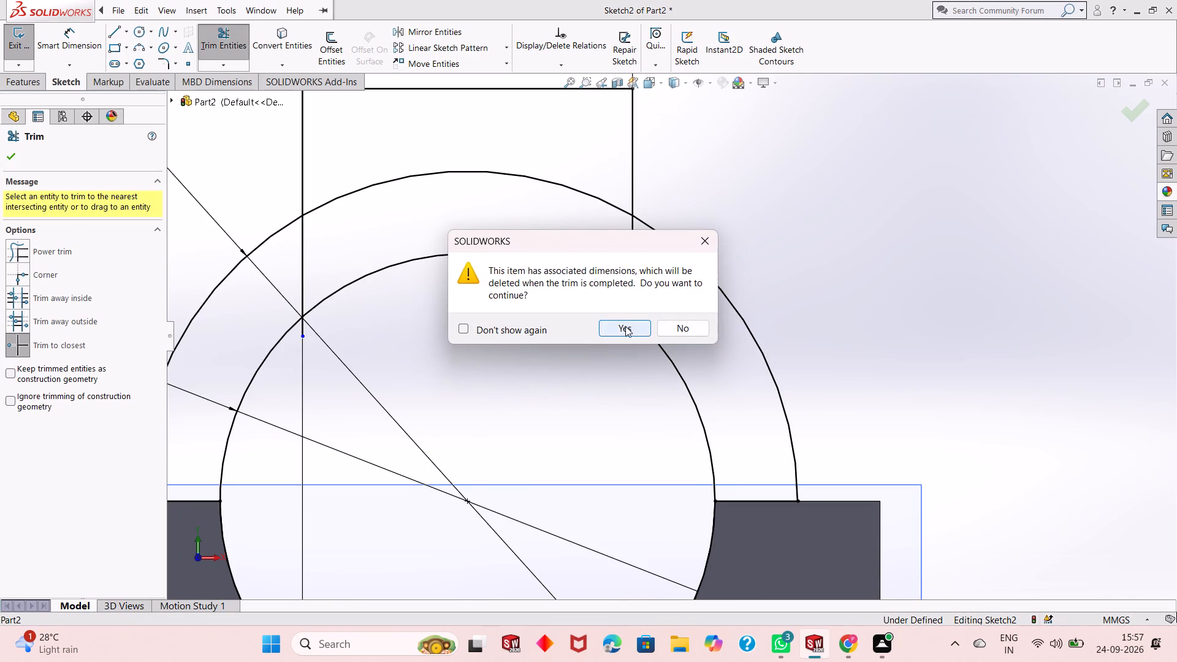
{"action": "left_click", "coordinate": [625, 326]}
Trim the rectangle's sides between the two circles and the 80 mm arc segment between those sides.
{"action": "scroll", "coordinate": [574, 378], "scroll_direction": "up", "scroll_amount": 5}
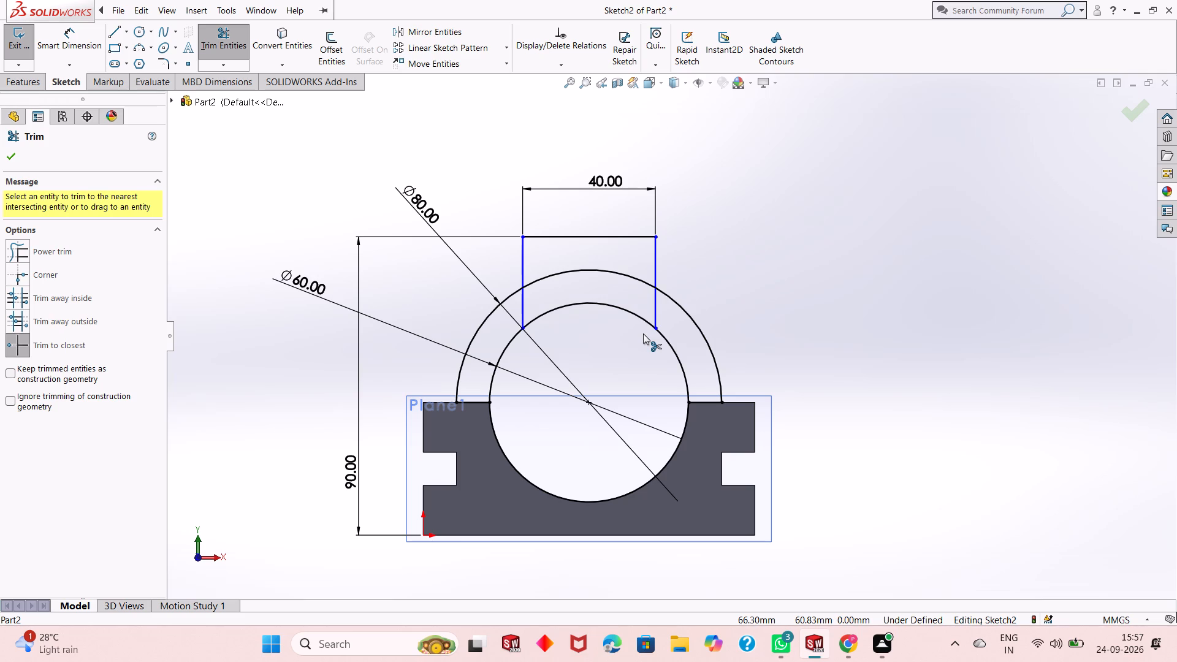
{"action": "left_click", "coordinate": [523, 302]}
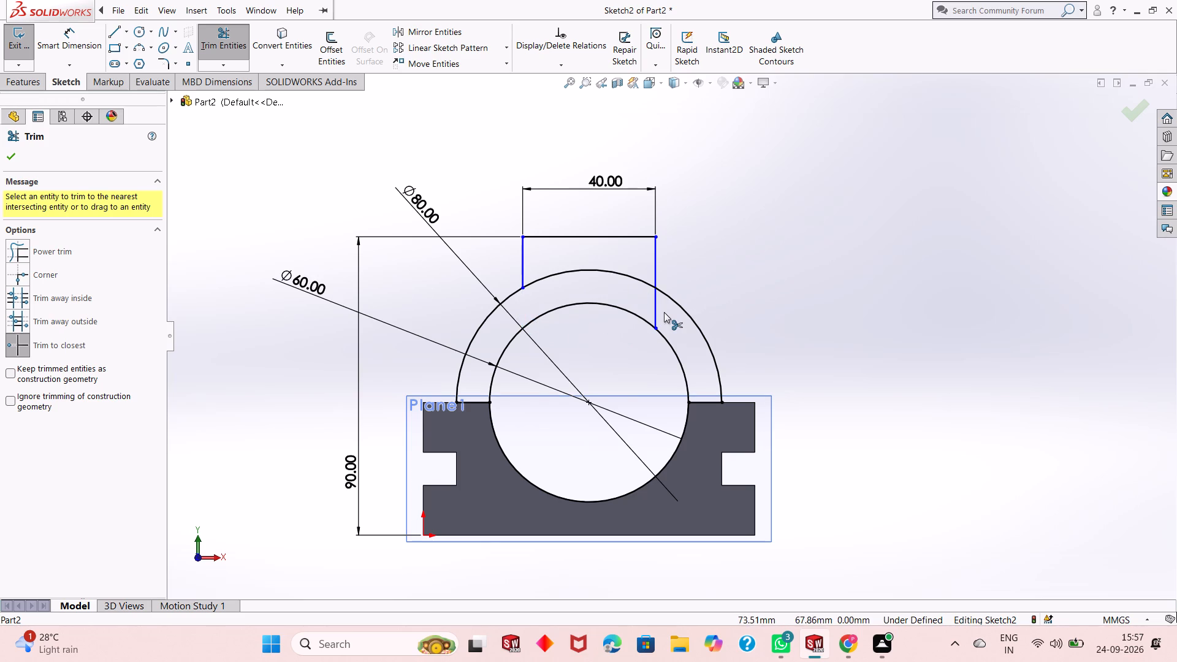
{"action": "left_click", "coordinate": [653, 314]}
{"action": "left_click", "coordinate": [596, 271]}
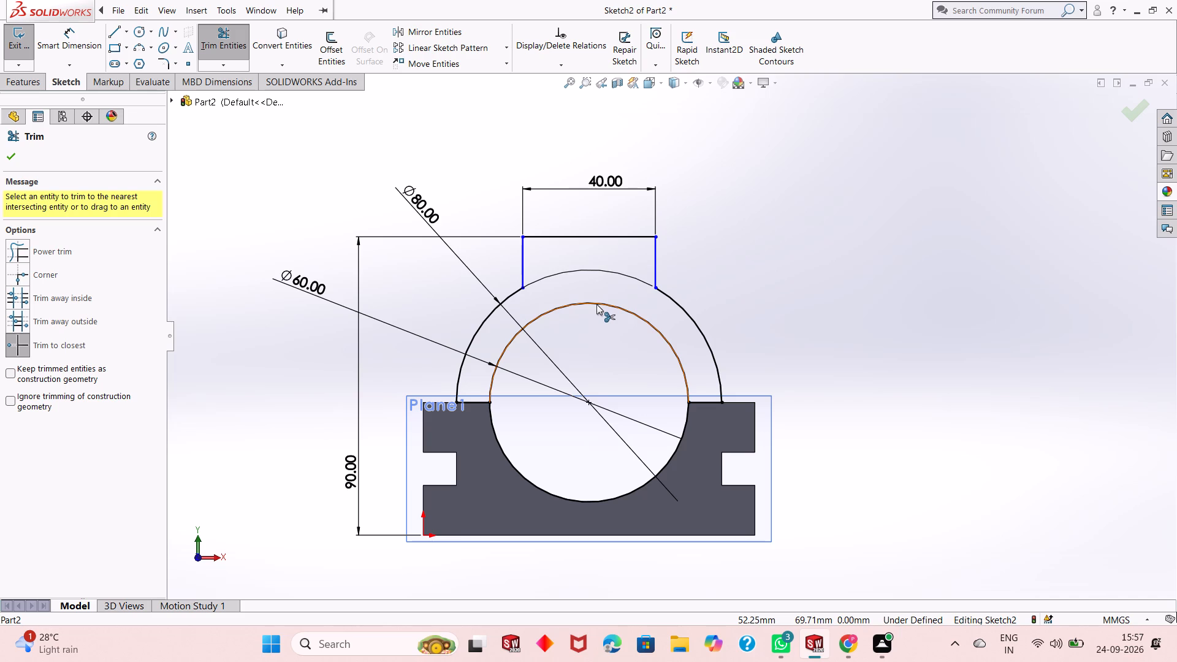
{"action": "right_click", "coordinate": [714, 248]}
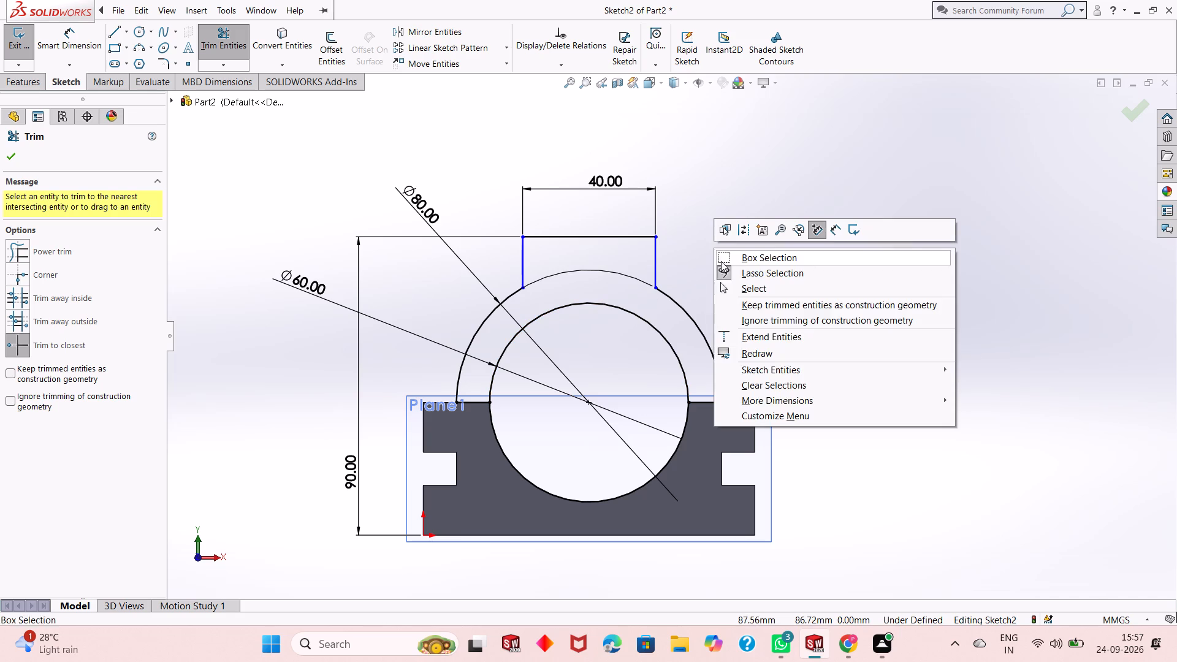
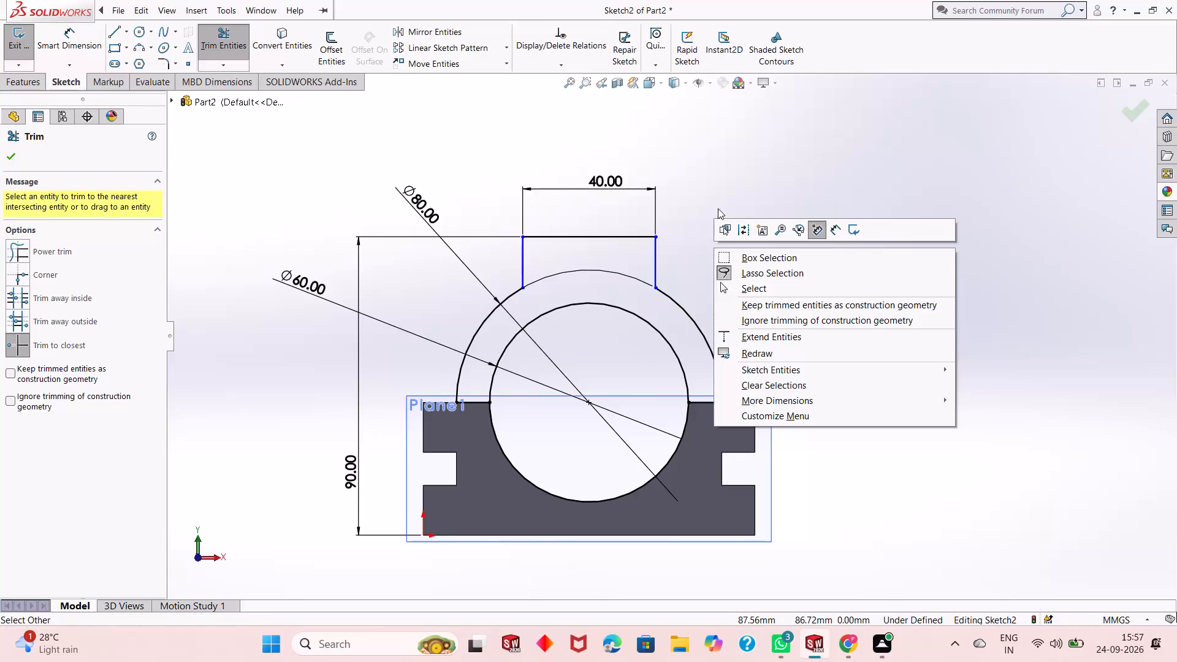
Leave the Trim tool and undo the last trim on the 80 mm arc between the rectangle's sides.
{"action": "left_click", "coordinate": [704, 173]}
{"action": "key", "text": "Escape"}
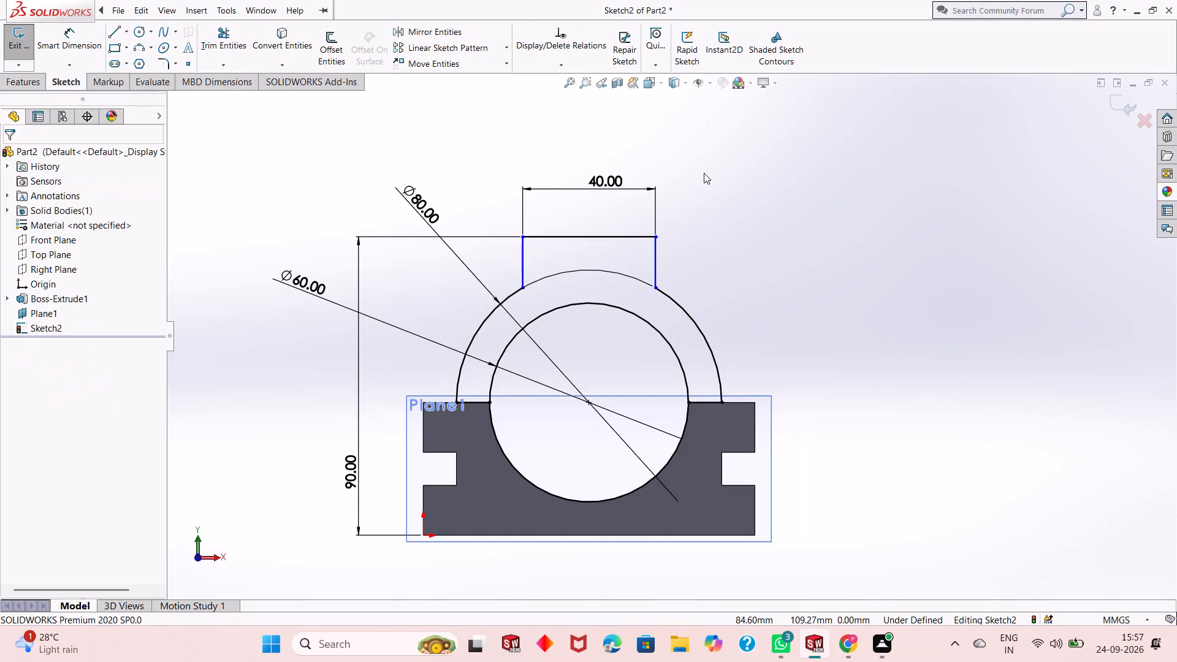
{"action": "key", "text": "ctrl+z"}
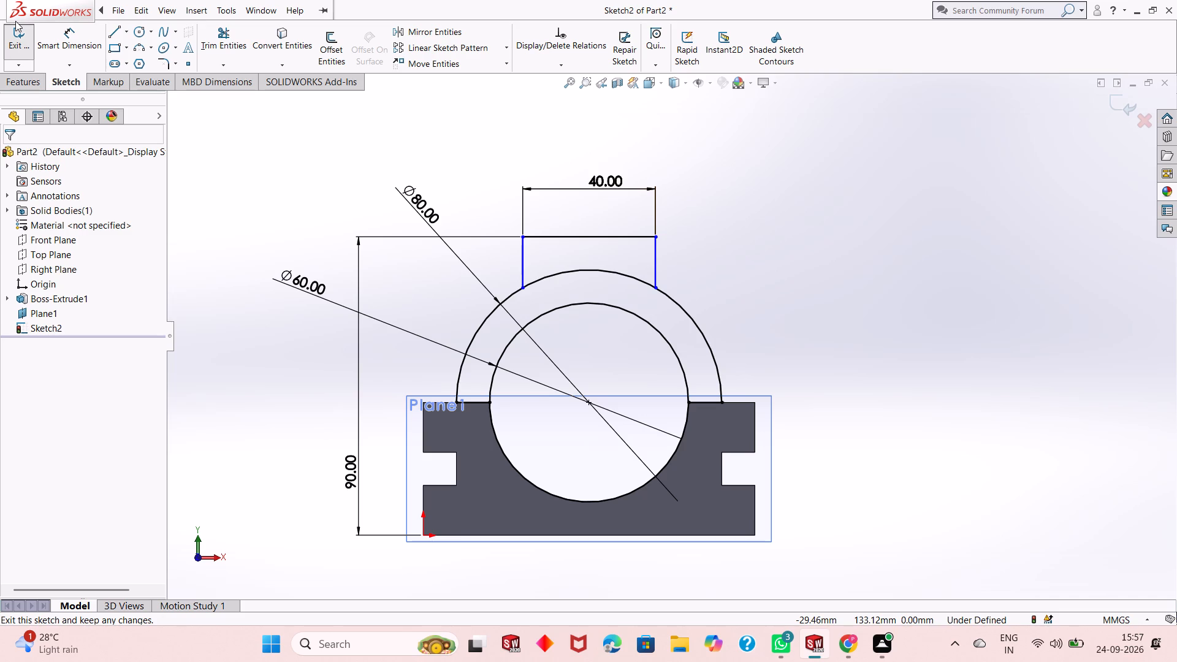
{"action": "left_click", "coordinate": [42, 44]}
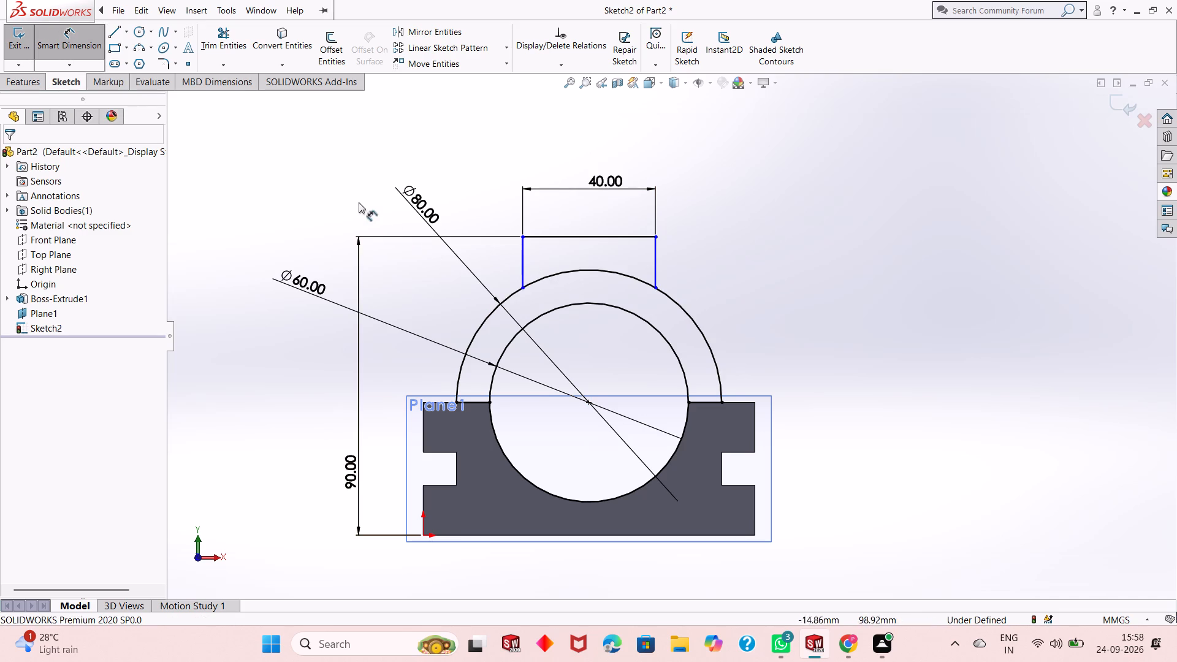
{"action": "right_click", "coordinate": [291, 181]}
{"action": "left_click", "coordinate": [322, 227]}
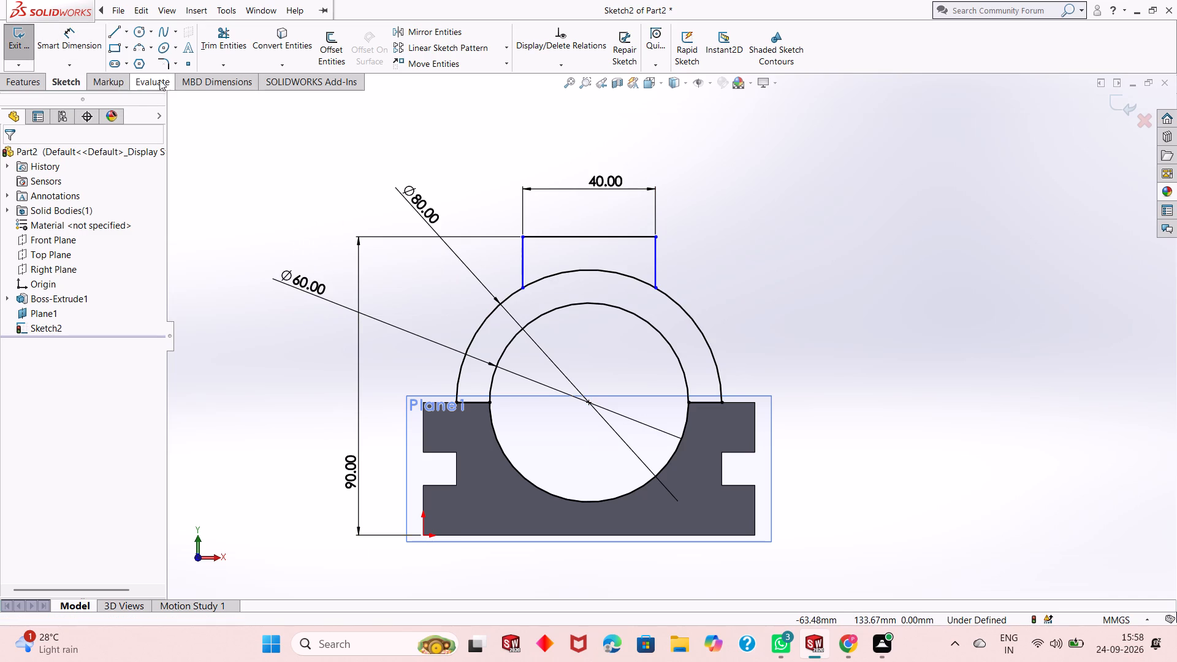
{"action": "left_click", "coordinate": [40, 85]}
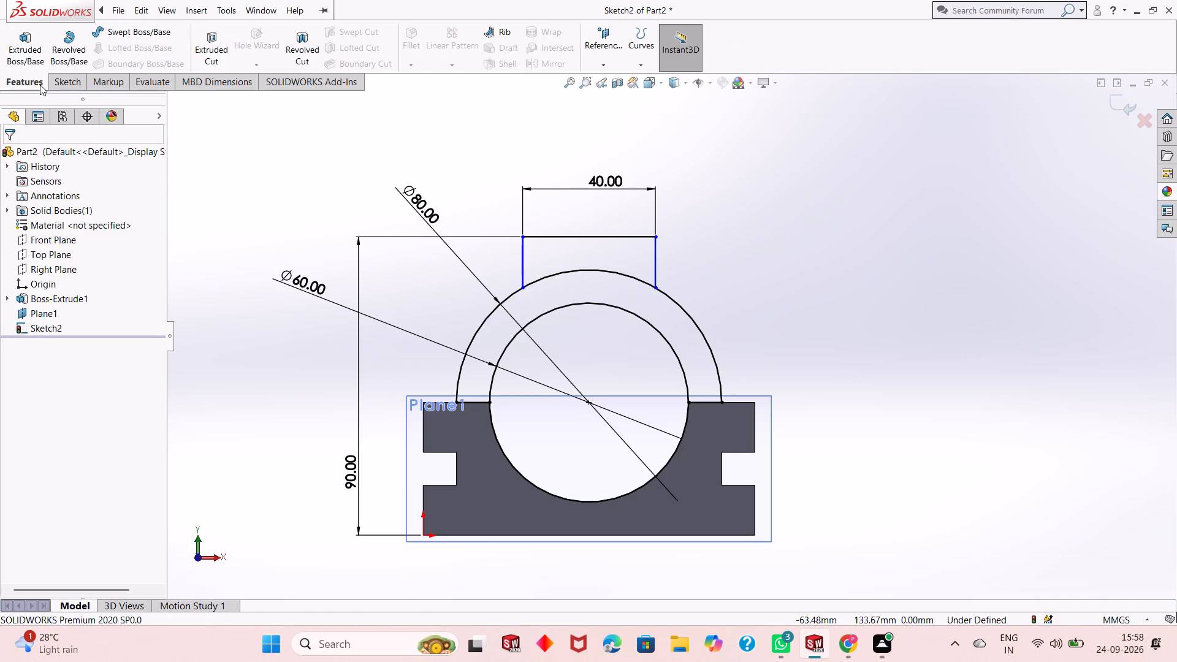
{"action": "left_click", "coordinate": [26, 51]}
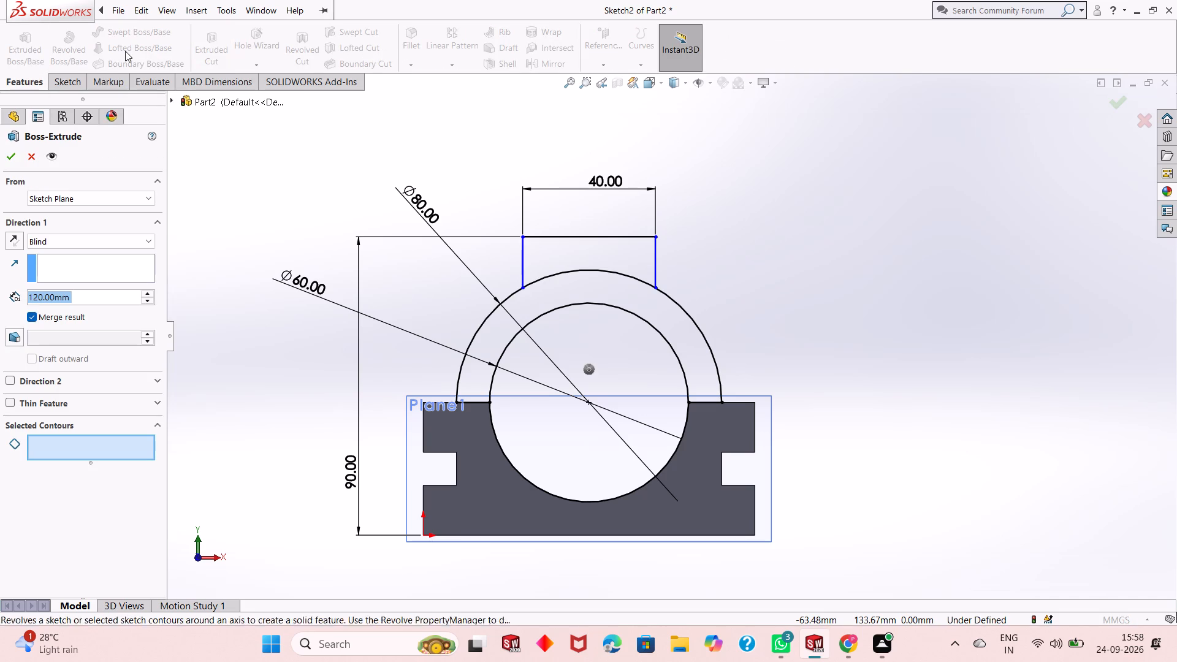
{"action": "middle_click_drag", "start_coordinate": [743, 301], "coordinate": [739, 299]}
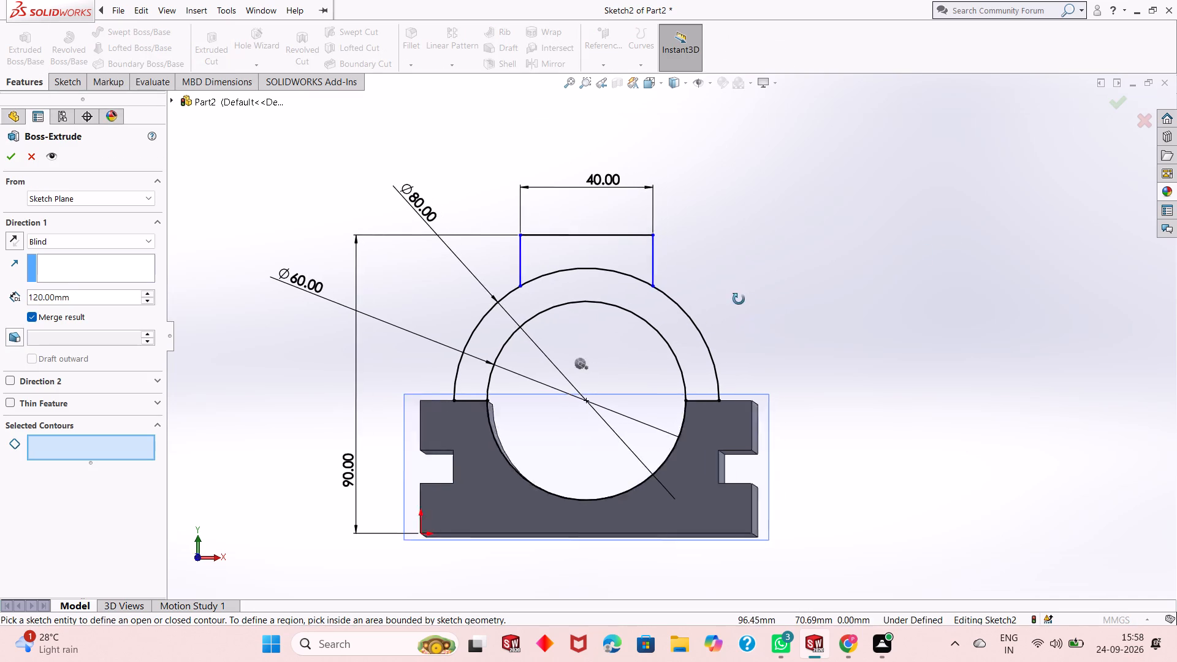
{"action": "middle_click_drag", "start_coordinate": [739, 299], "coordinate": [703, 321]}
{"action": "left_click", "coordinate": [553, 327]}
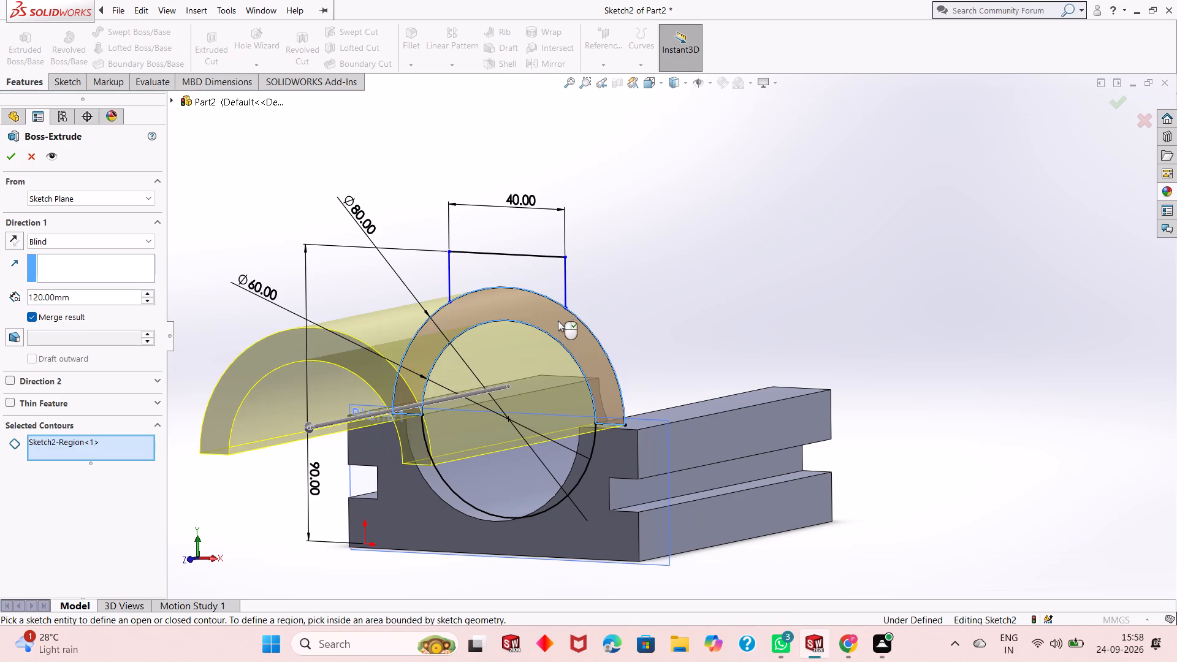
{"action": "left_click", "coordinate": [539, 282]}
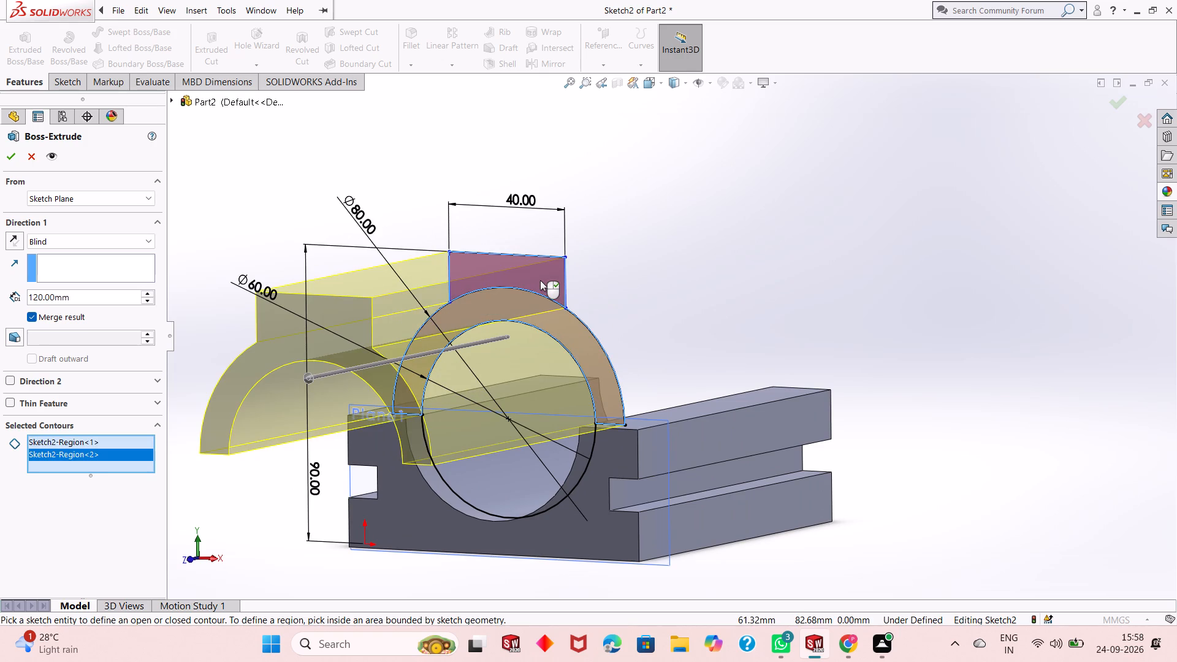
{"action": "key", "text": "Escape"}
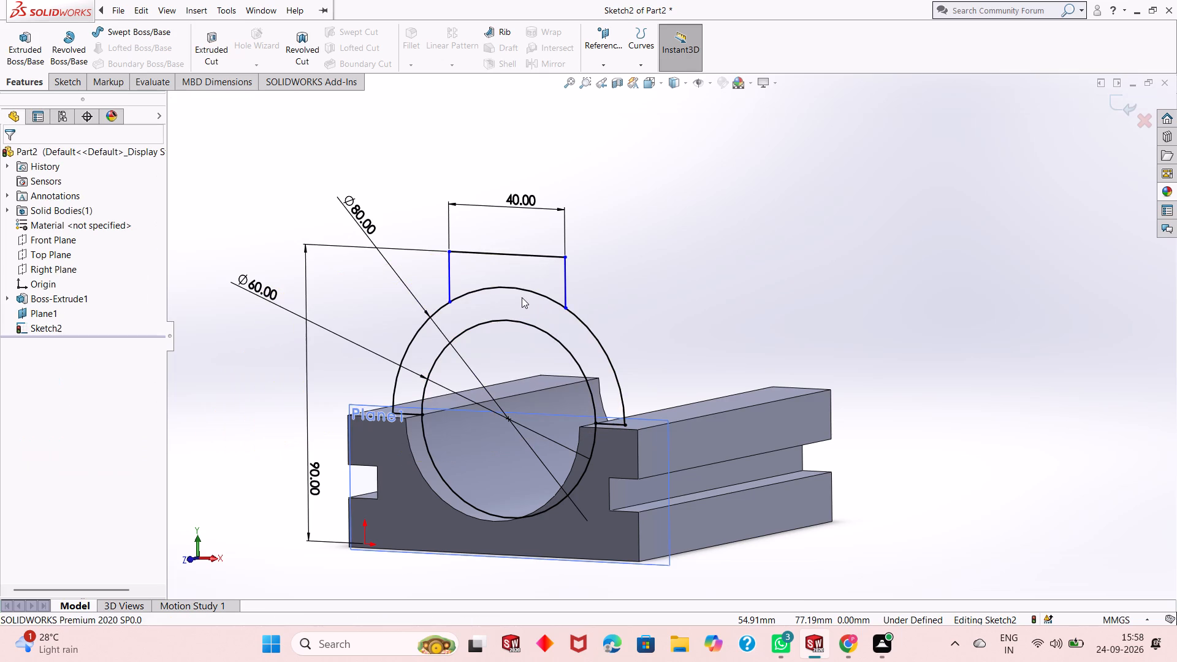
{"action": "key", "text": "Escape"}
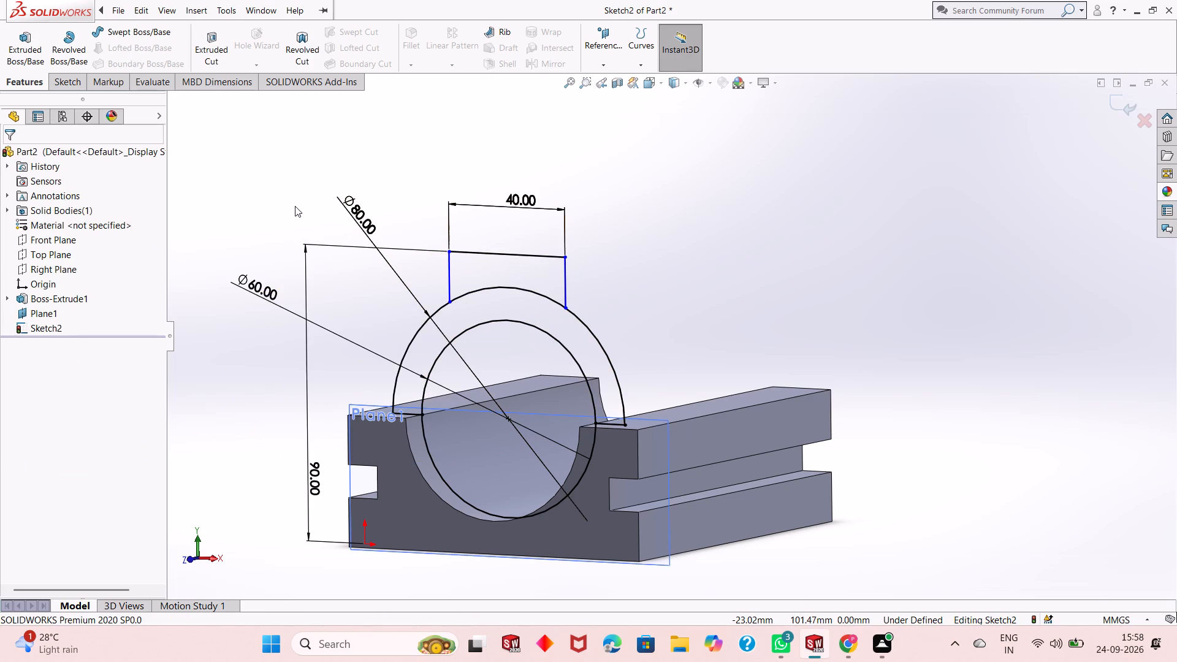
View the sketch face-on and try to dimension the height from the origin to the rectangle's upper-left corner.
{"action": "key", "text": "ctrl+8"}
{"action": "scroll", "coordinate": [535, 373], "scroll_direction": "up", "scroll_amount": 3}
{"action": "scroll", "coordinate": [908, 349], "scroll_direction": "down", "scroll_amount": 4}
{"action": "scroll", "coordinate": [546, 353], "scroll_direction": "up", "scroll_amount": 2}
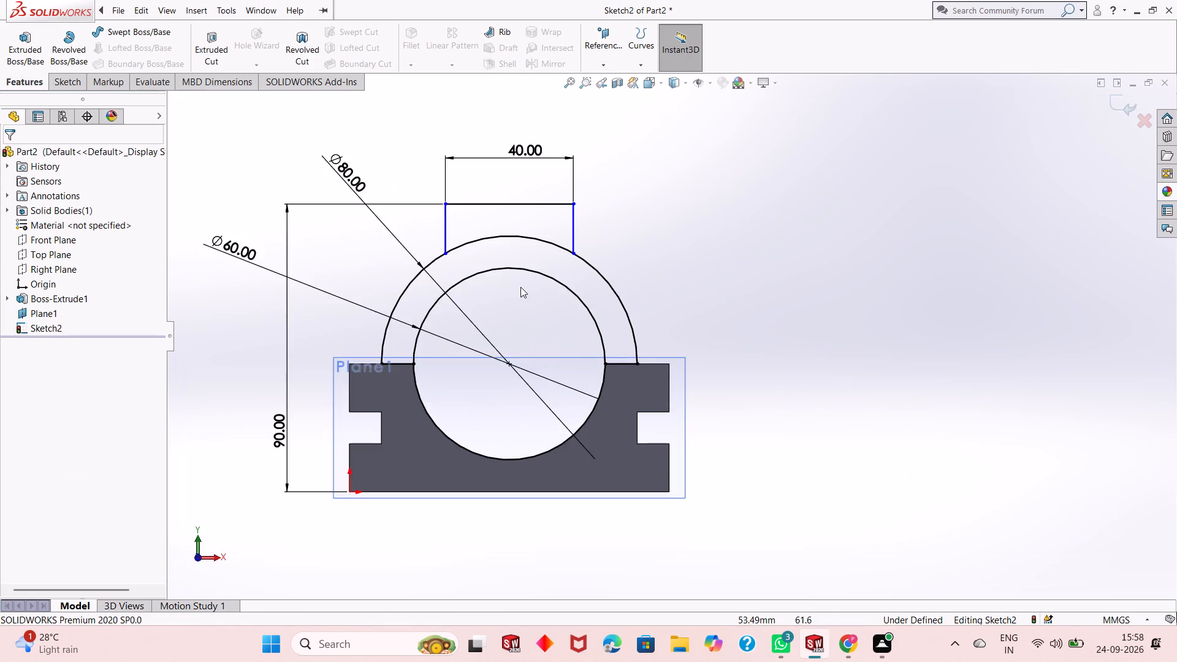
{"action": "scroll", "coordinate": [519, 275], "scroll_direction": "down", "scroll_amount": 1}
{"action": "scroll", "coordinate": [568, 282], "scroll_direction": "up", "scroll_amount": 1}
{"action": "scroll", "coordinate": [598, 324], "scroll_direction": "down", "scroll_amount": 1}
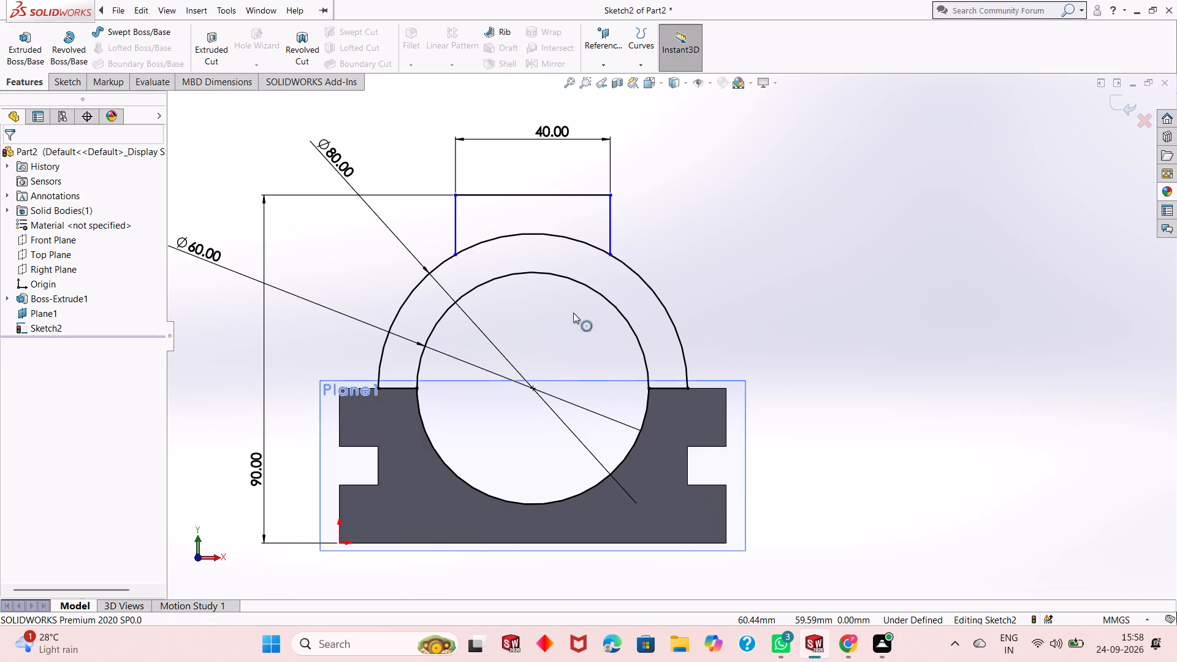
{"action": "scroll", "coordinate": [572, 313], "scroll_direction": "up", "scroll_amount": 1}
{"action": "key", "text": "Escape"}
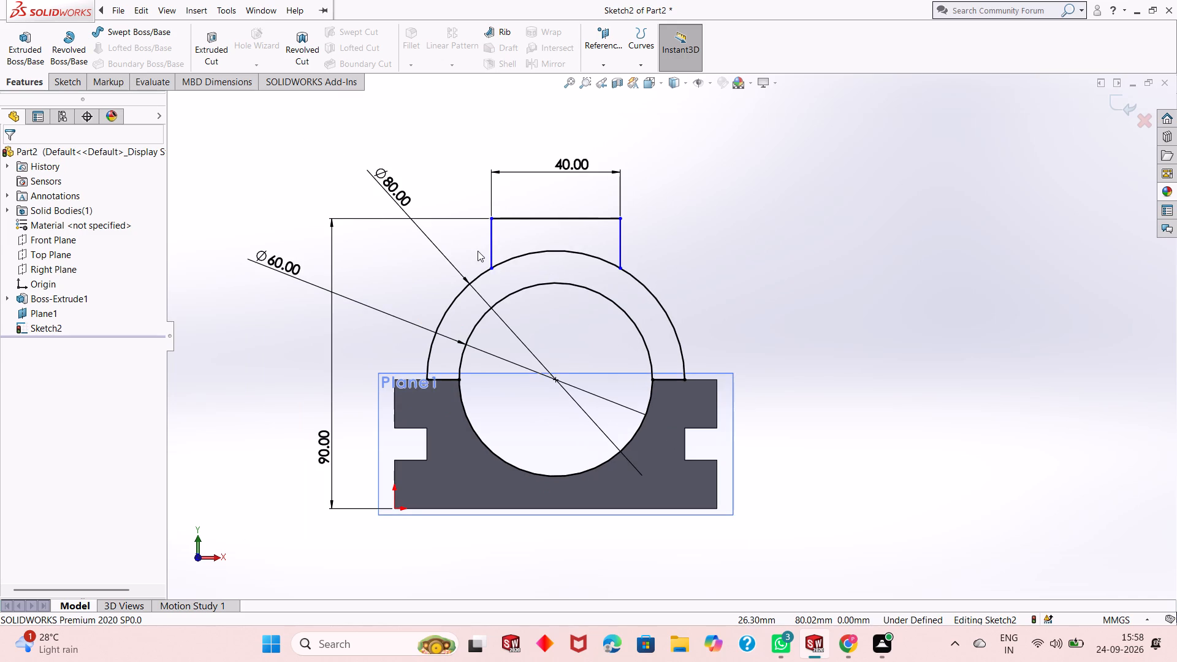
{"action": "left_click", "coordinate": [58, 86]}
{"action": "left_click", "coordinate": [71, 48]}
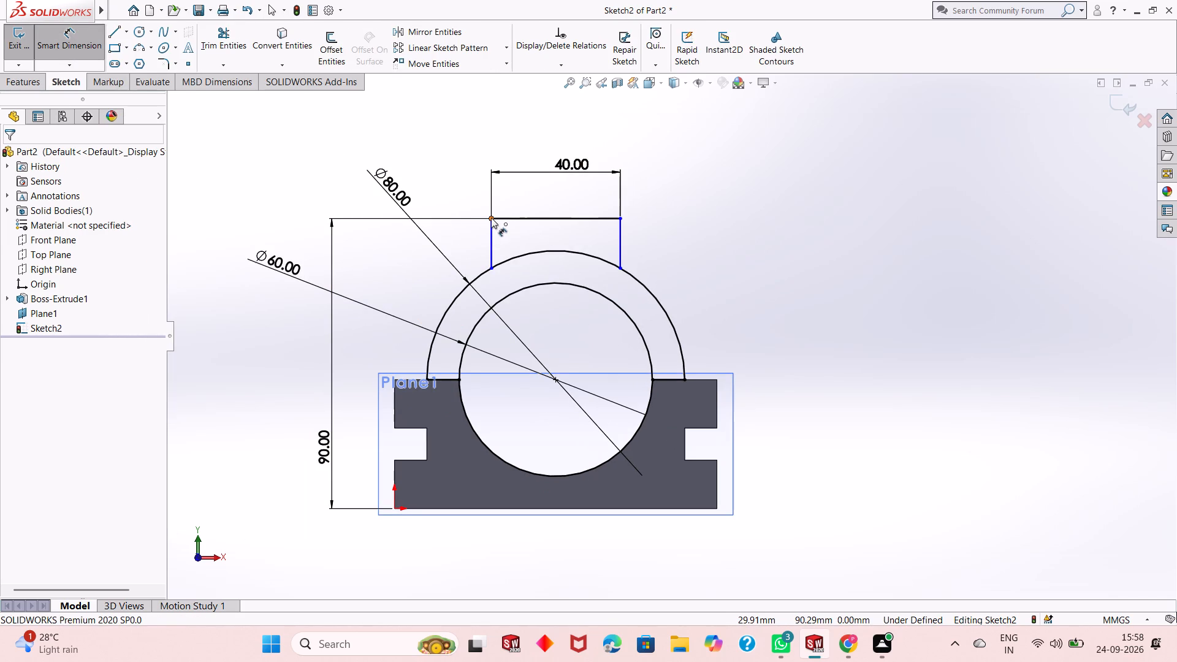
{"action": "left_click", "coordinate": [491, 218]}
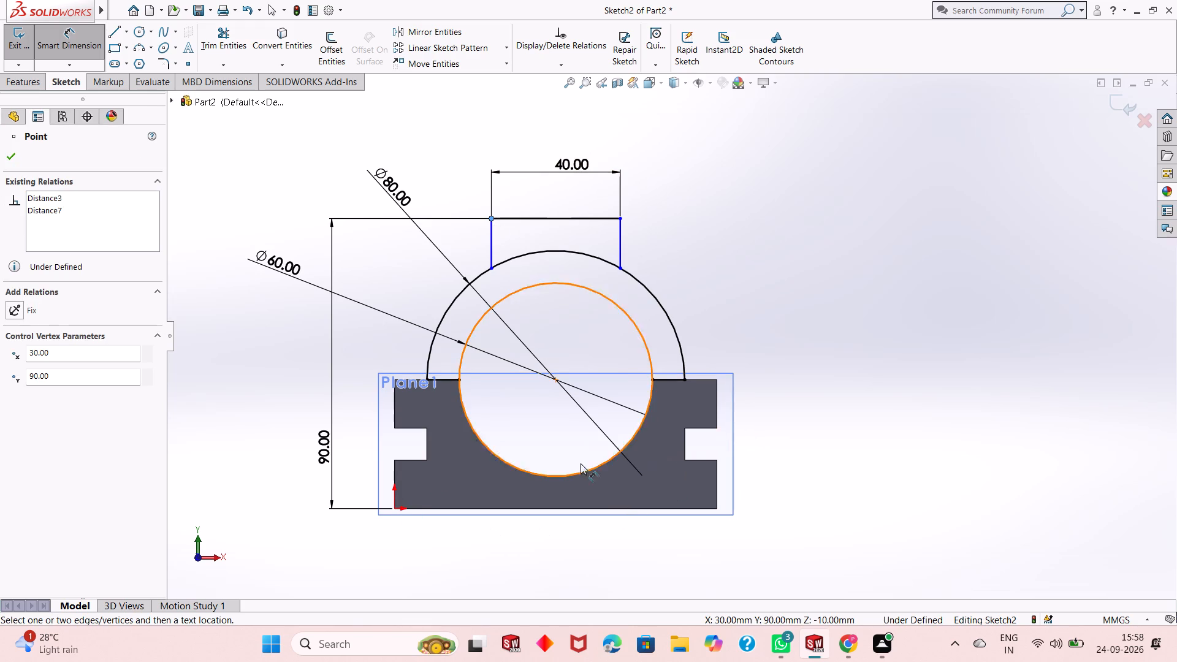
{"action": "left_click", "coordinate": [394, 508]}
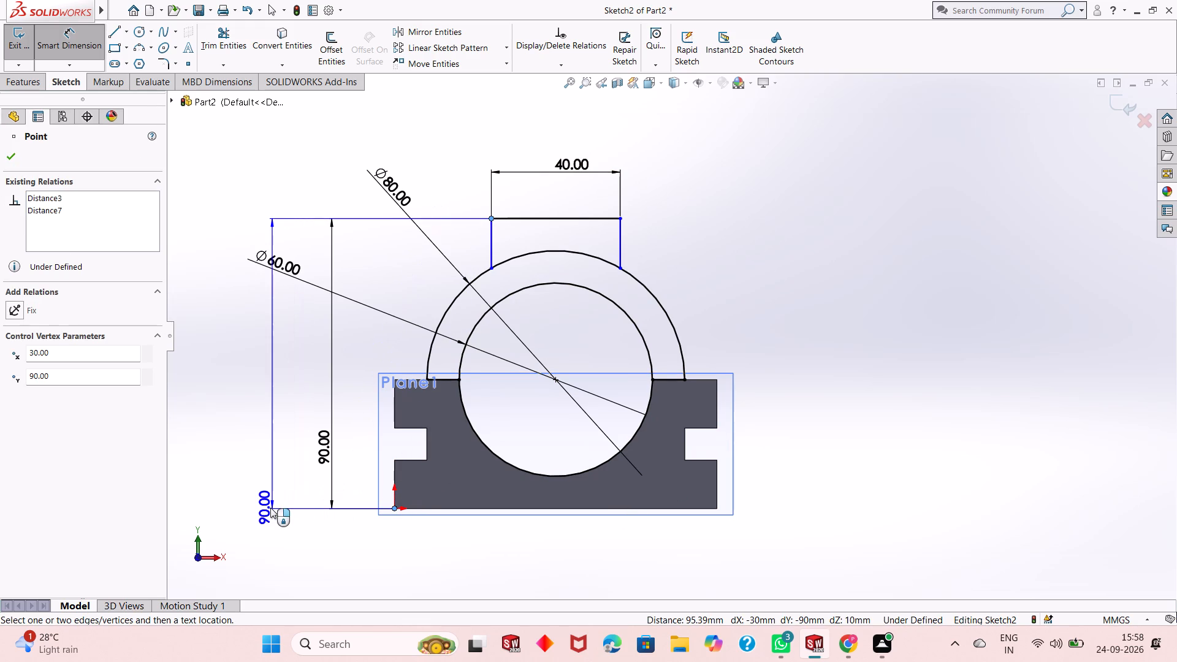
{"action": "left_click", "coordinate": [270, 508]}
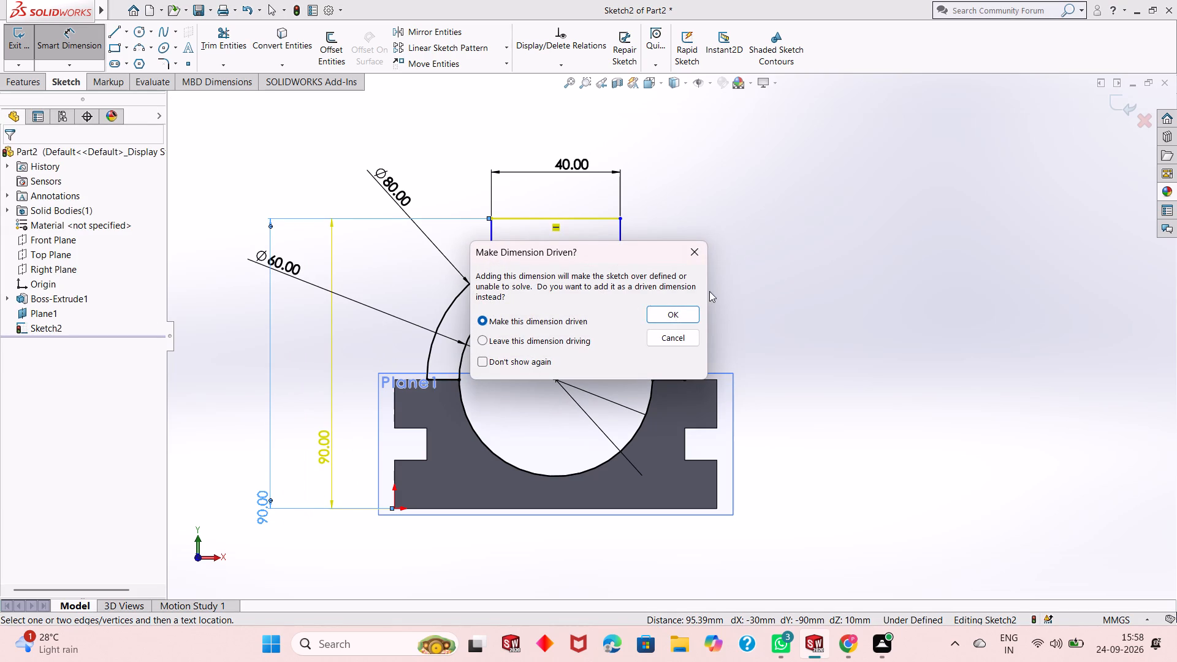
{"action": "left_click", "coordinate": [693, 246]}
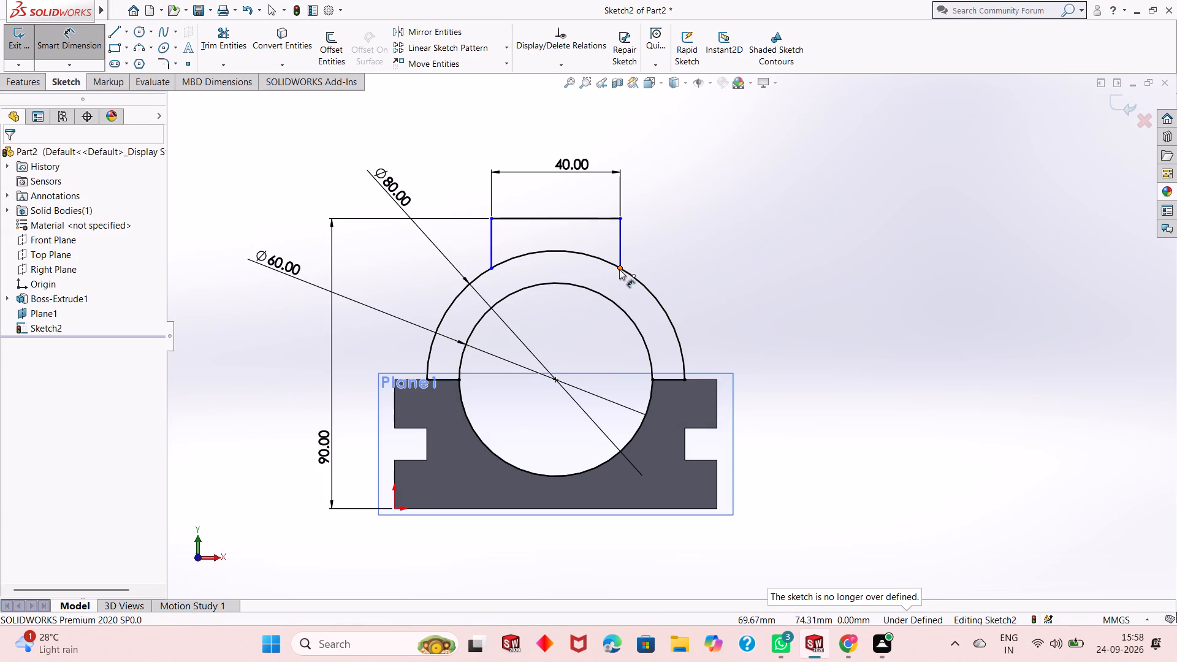
Dimension the length of the rectangle's right side above the 80 mm arc, keeping its drawn value.
{"action": "left_click", "coordinate": [619, 249]}
{"action": "left_click", "coordinate": [700, 247]}
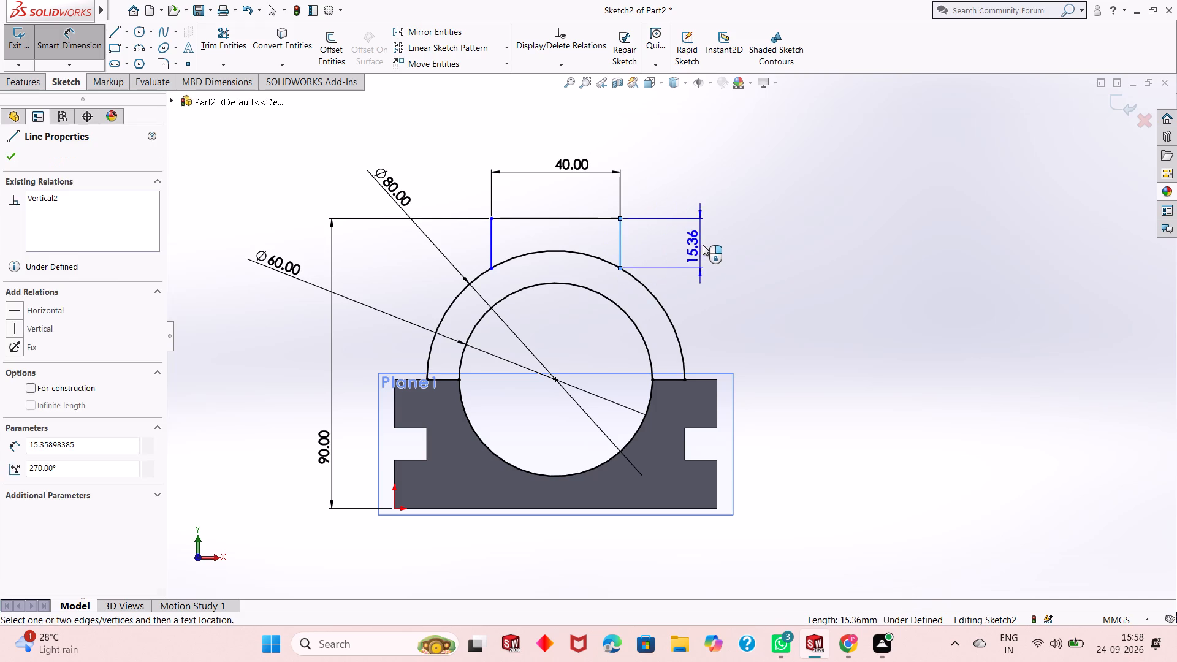
{"action": "left_click", "coordinate": [651, 225]}
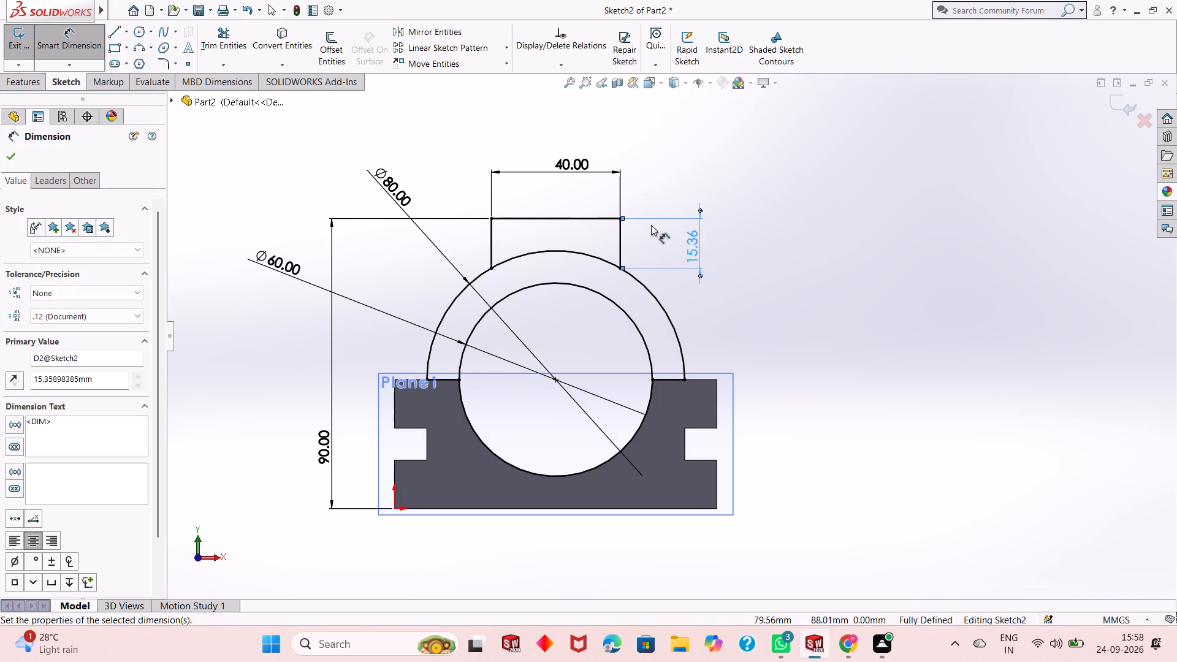
{"action": "right_click", "coordinate": [706, 167]}
{"action": "left_click", "coordinate": [727, 200]}
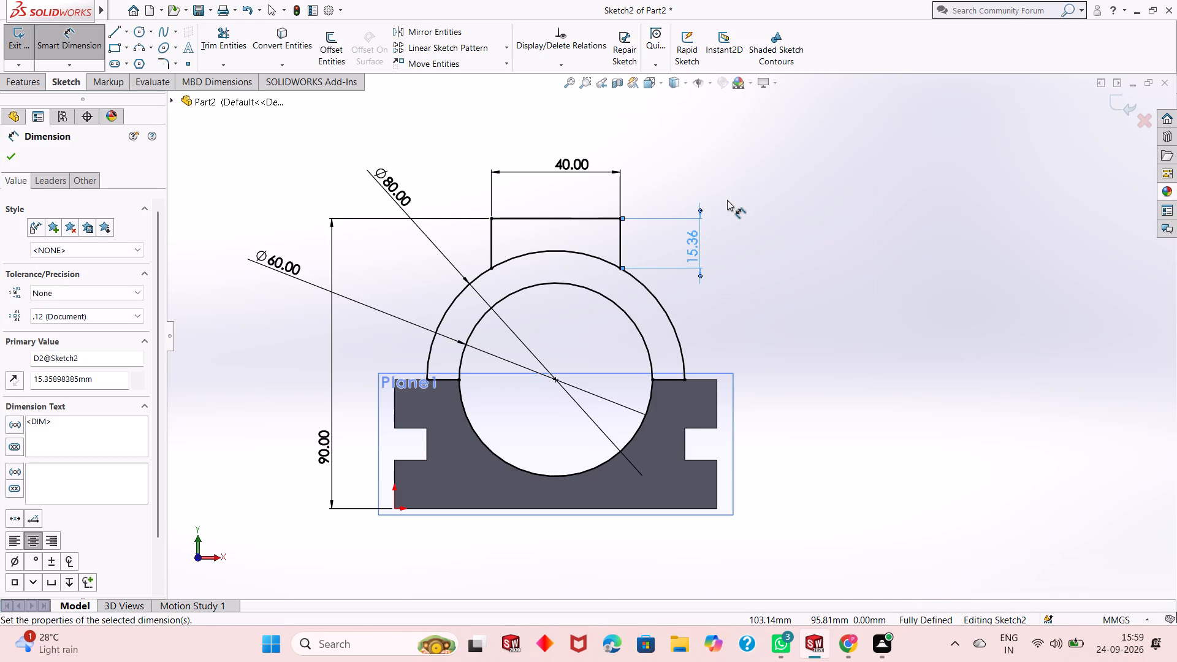
{"action": "right_click", "coordinate": [727, 200]}
{"action": "left_click", "coordinate": [742, 224]}
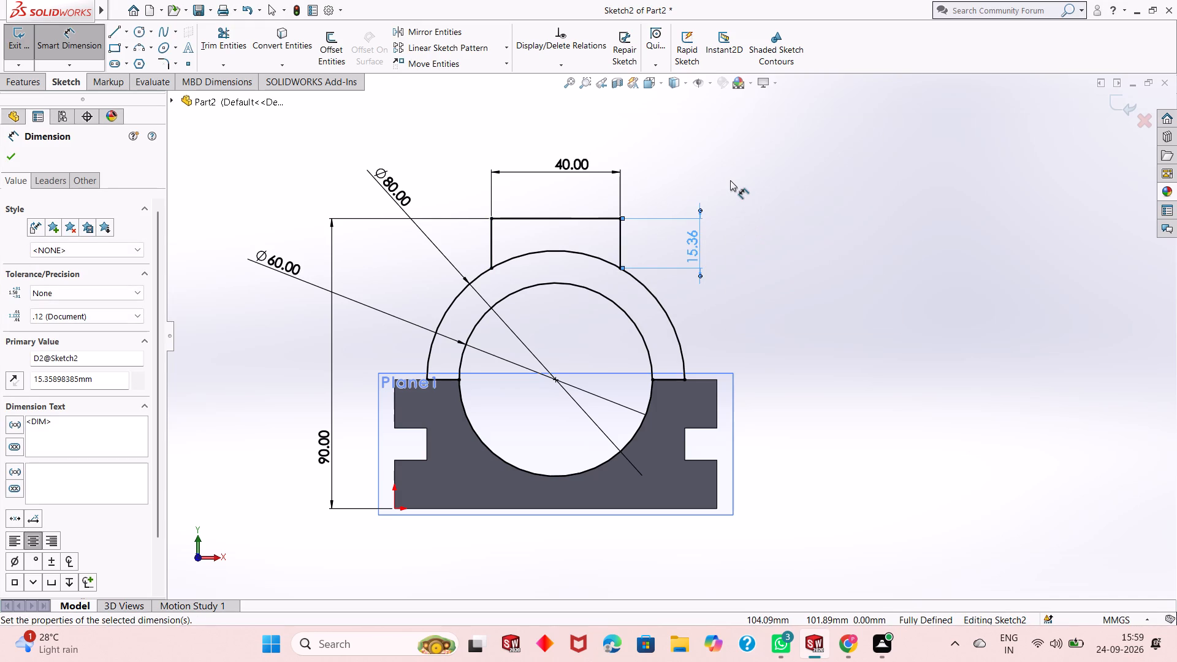
{"action": "right_click", "coordinate": [730, 180]}
{"action": "left_click", "coordinate": [751, 214]}
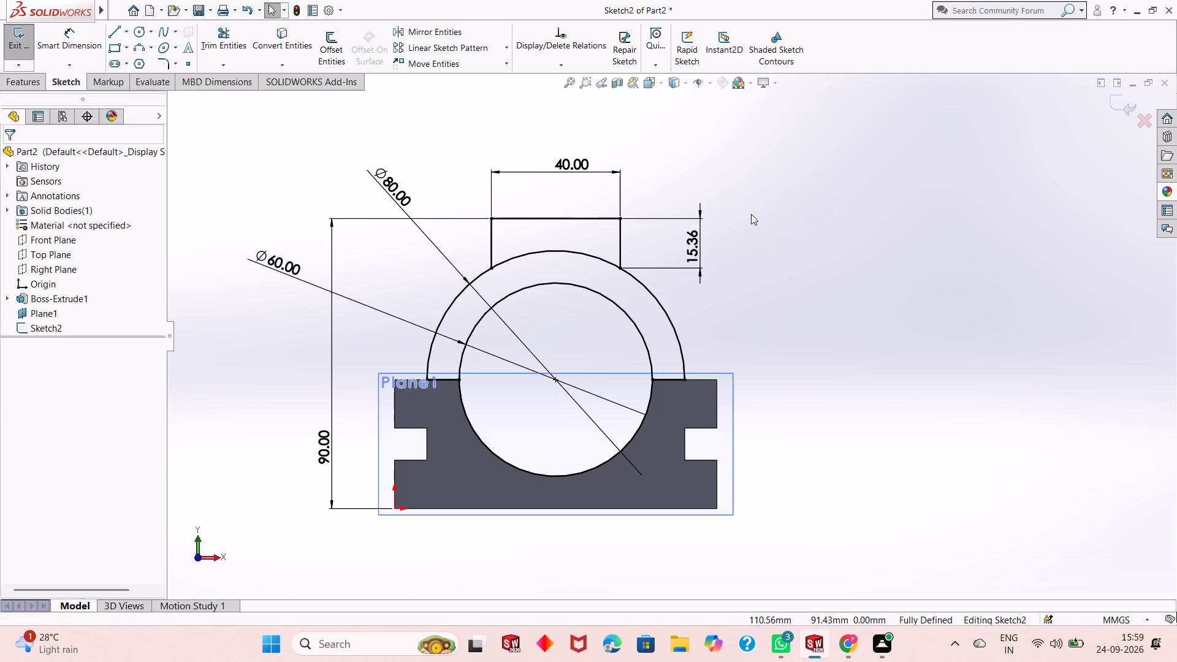
{"action": "key", "text": "Escape"}
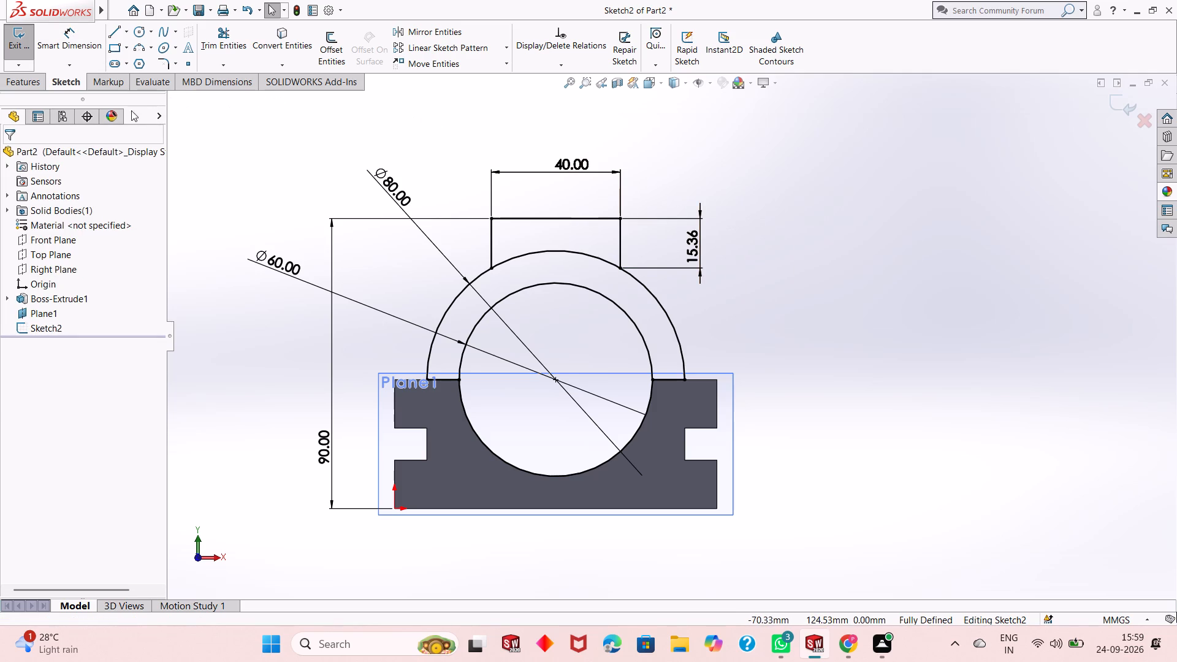
Extrude the half-ring and rectangular regions 100 mm, with the direction reversed over the block and the result merged.
{"action": "left_click", "coordinate": [26, 85]}
{"action": "left_click", "coordinate": [26, 47]}
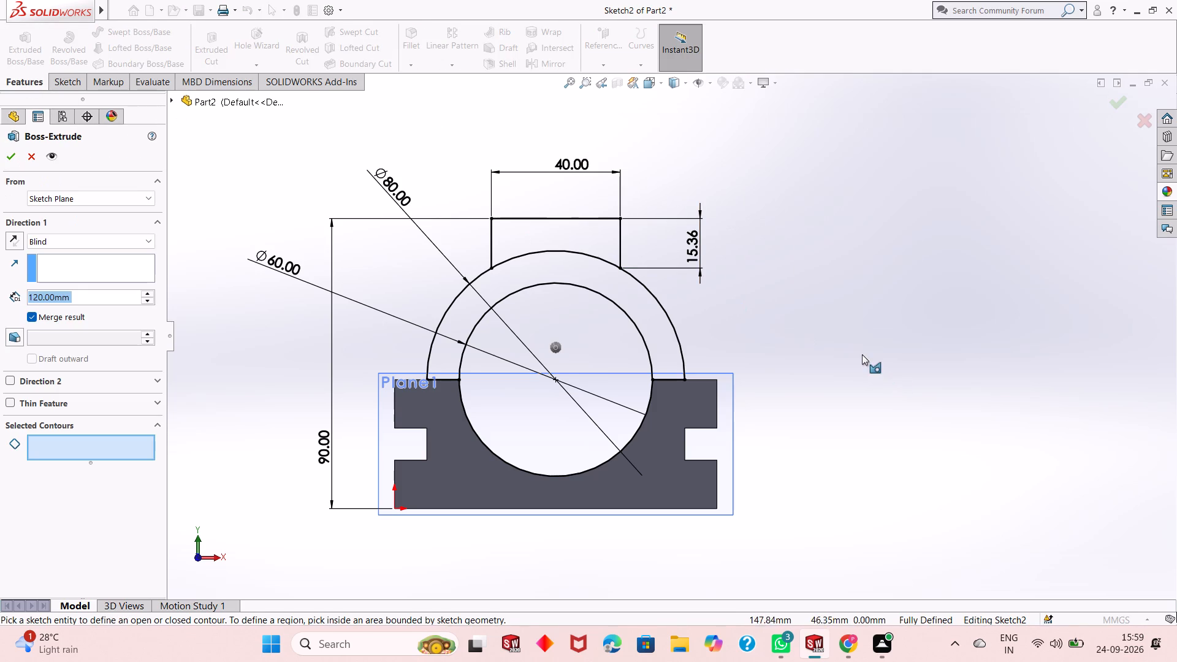
{"action": "middle_click_drag", "start_coordinate": [837, 332], "coordinate": [792, 357]}
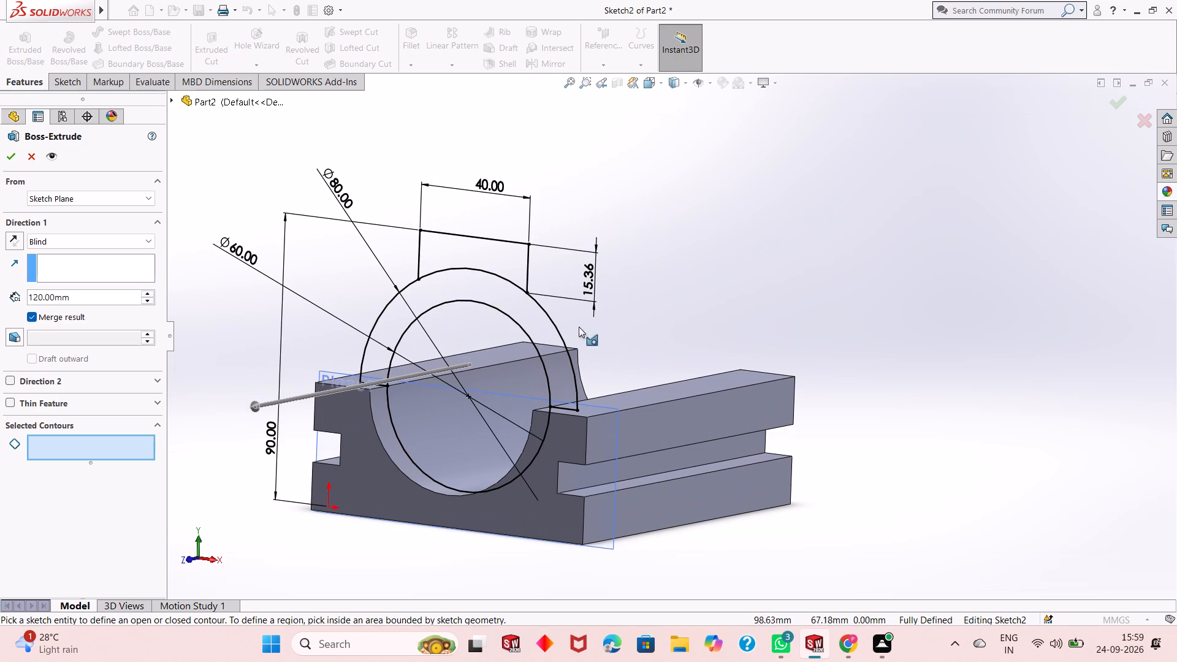
{"action": "left_click", "coordinate": [543, 324]}
{"action": "left_click", "coordinate": [477, 242]}
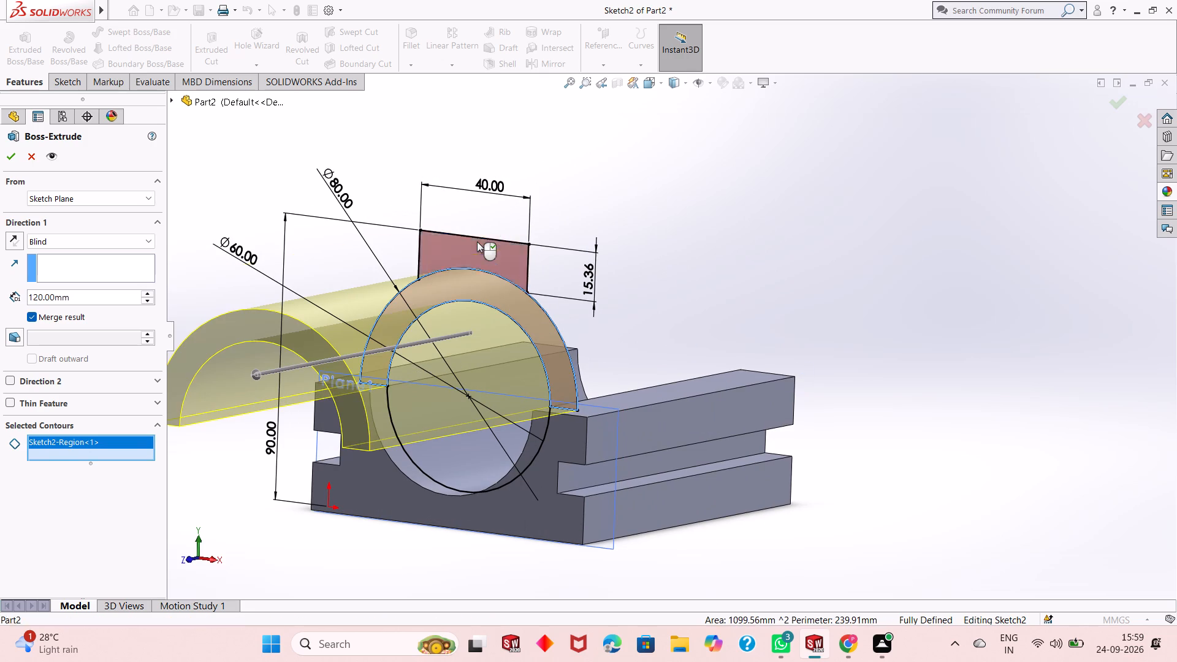
{"action": "left_click", "coordinate": [11, 239]}
{"action": "double_click", "coordinate": [78, 297]}
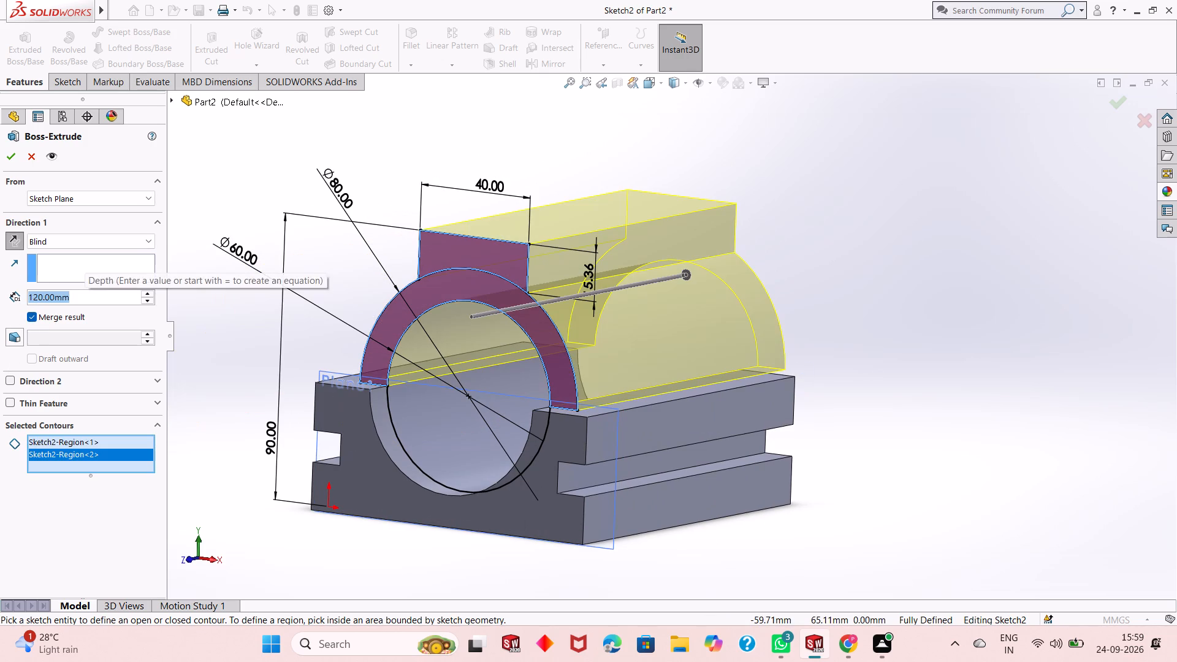
{"action": "type", "text": "100"}
{"action": "key", "text": "Return"}
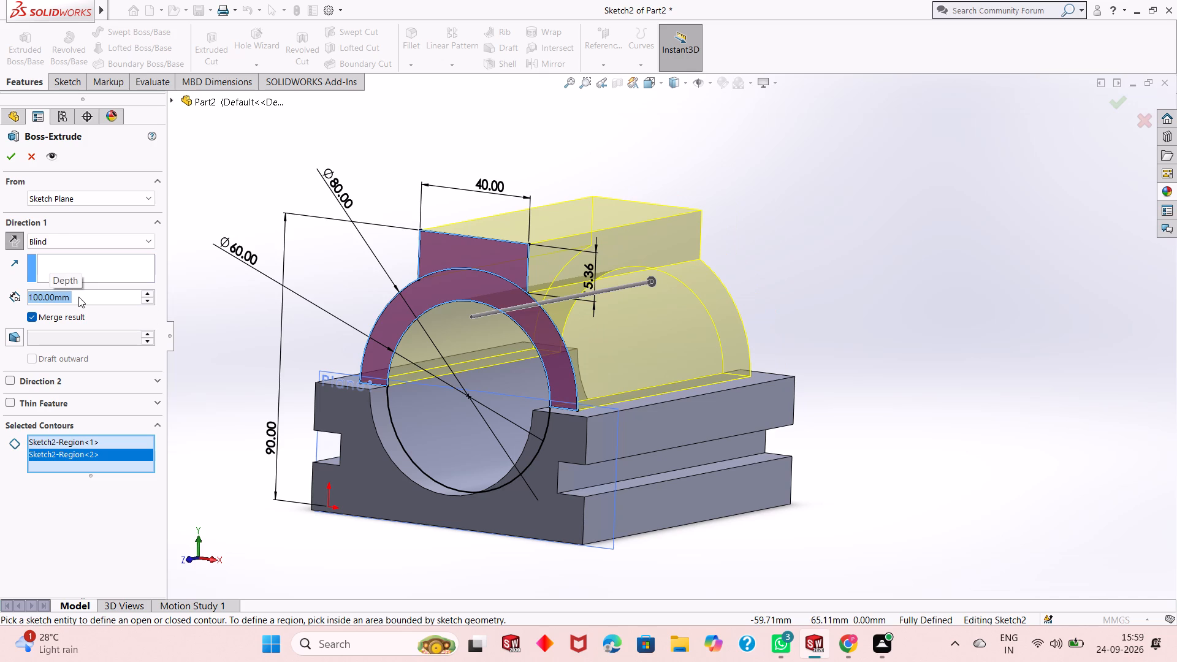
{"action": "left_click", "coordinate": [13, 153]}
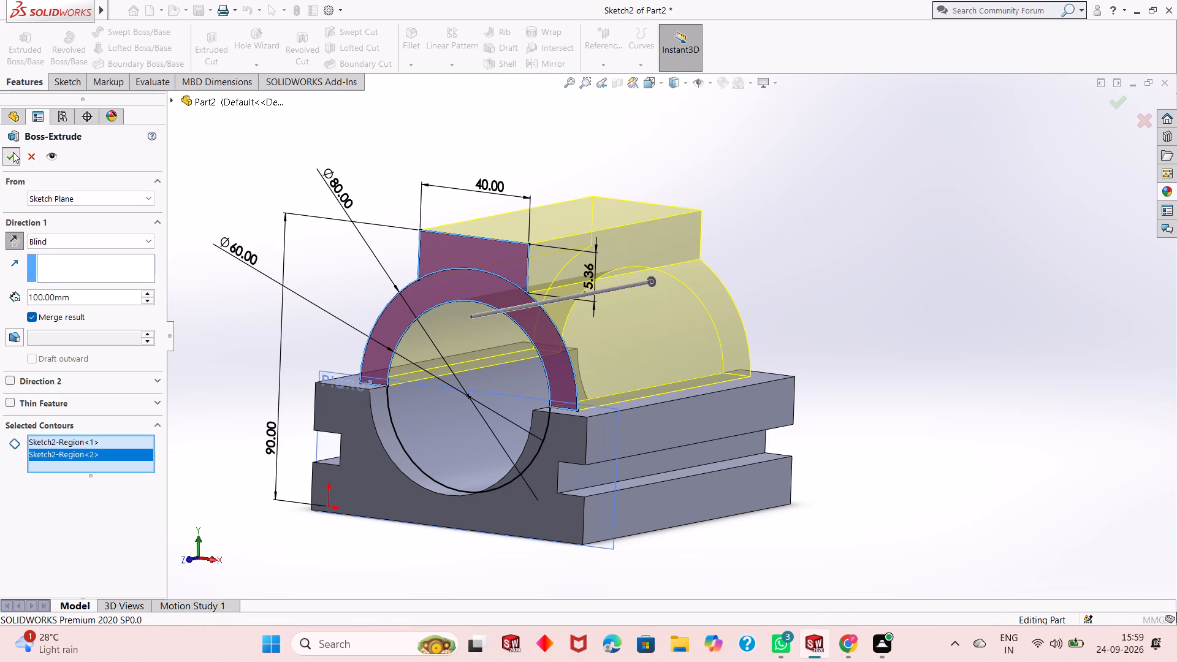
{"action": "key", "text": "Escape"}
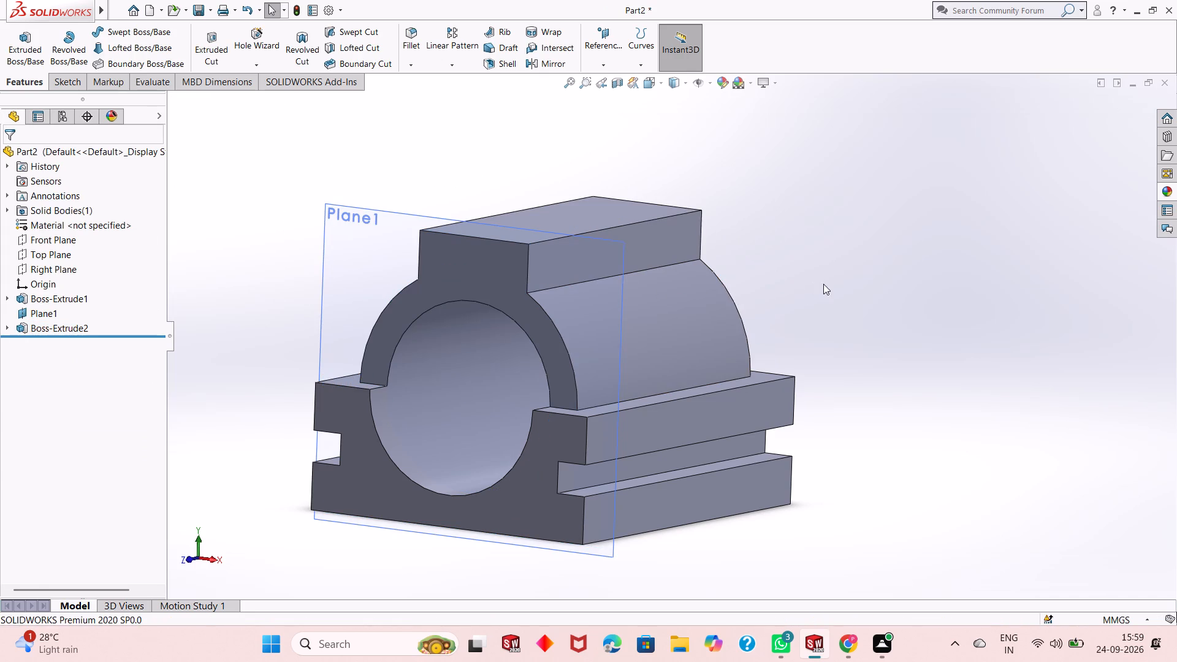
Hide the offset reference plane, Plane1.
{"action": "middle_click_drag", "start_coordinate": [839, 284], "coordinate": [813, 265]}
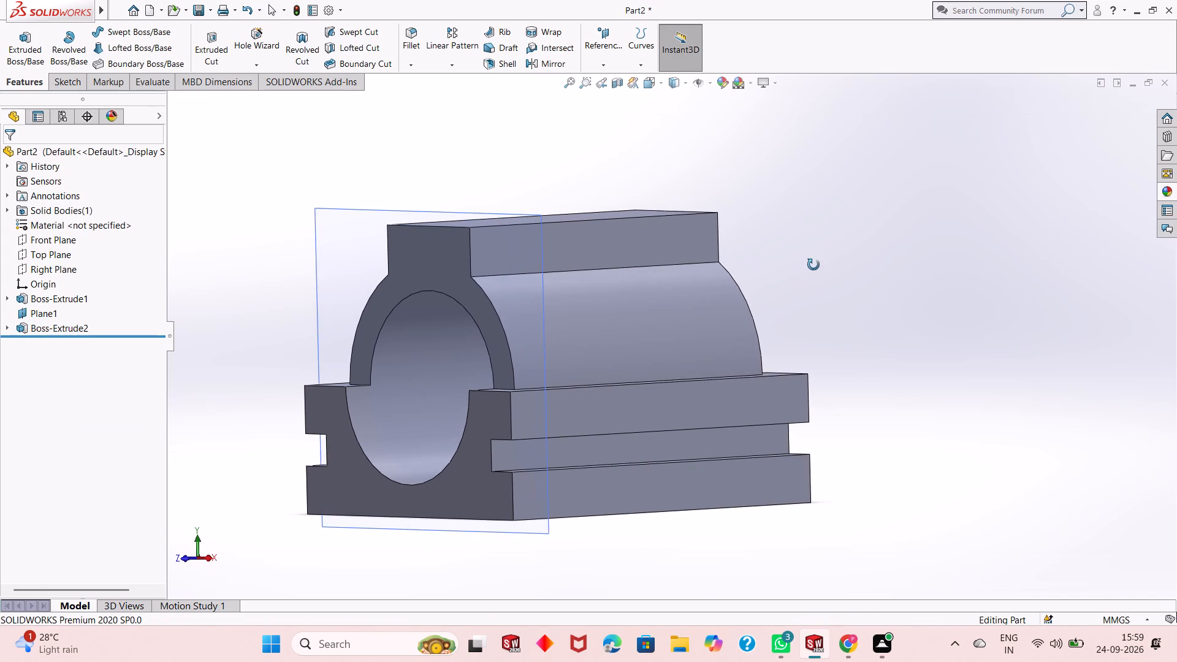
{"action": "middle_click_drag", "start_coordinate": [813, 265], "coordinate": [817, 269]}
{"action": "right_click", "coordinate": [338, 237]}
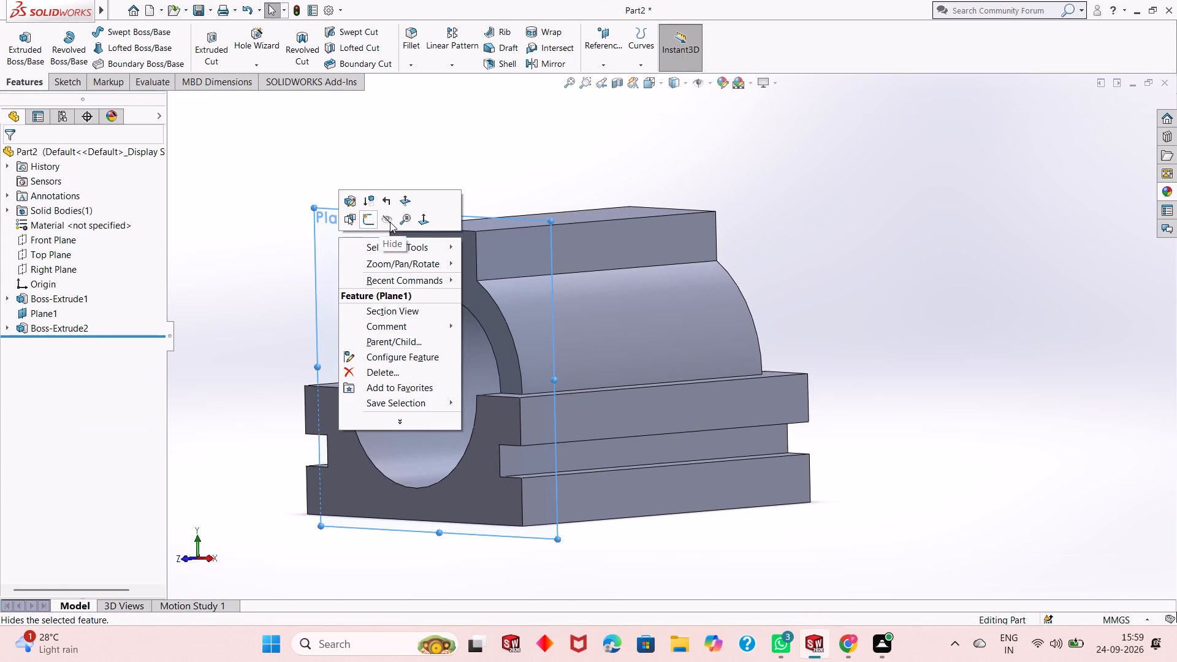
{"action": "left_click", "coordinate": [390, 222]}
{"action": "middle_click_drag", "start_coordinate": [775, 303], "coordinate": [657, 306]}
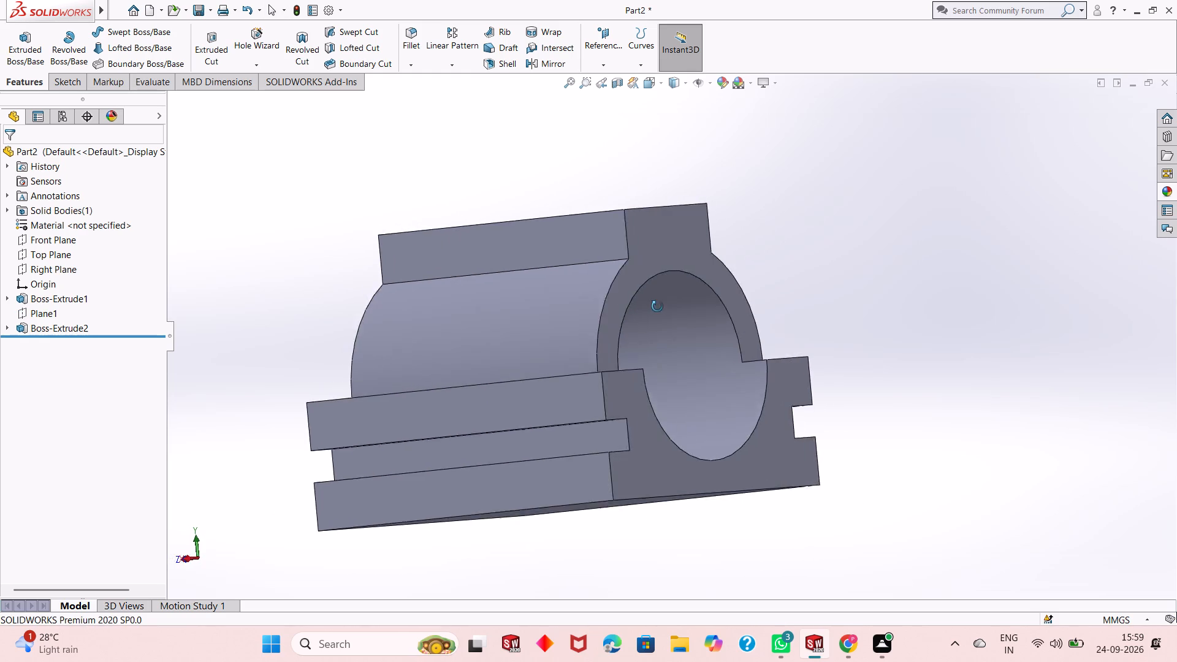
Start a sketch on the top face of the rectangular boss and view it face-on.
{"action": "middle_click_drag", "start_coordinate": [657, 306], "coordinate": [591, 354]}
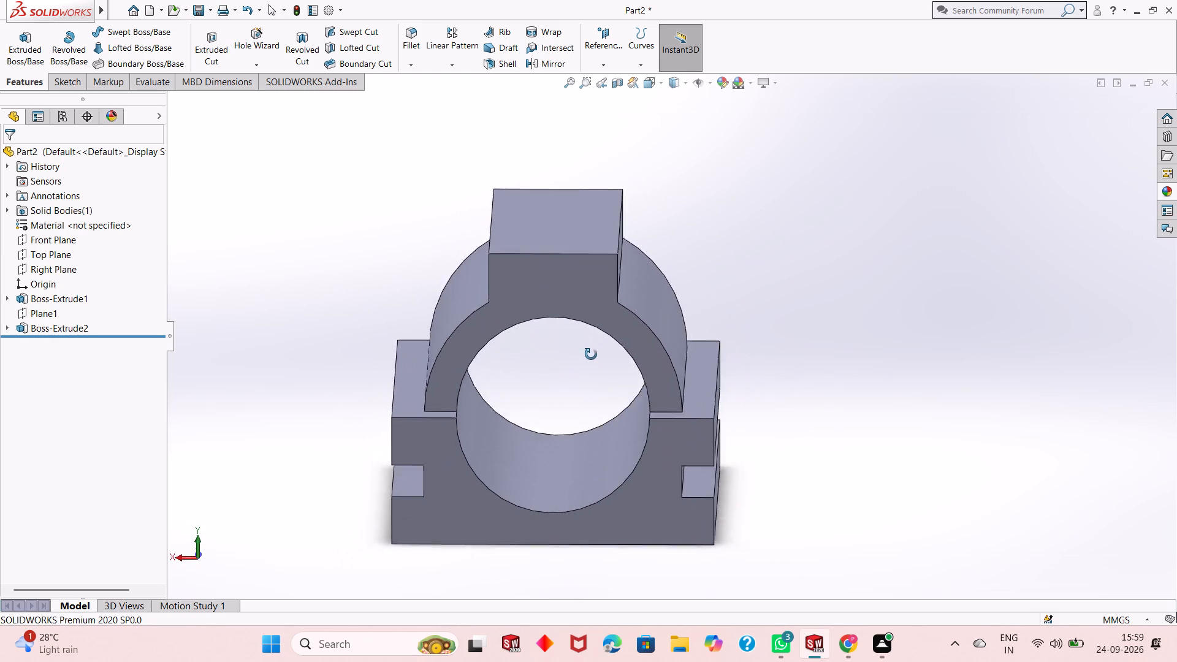
{"action": "middle_click_drag", "start_coordinate": [591, 354], "coordinate": [726, 316]}
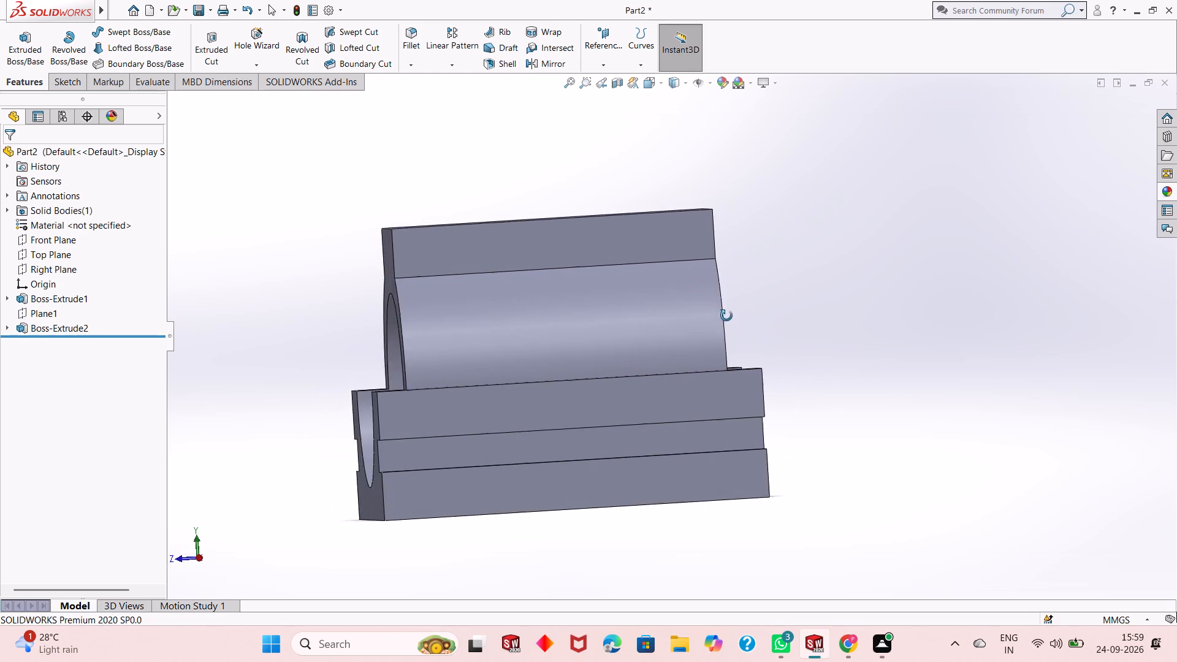
{"action": "middle_click_drag", "start_coordinate": [726, 316], "coordinate": [810, 316]}
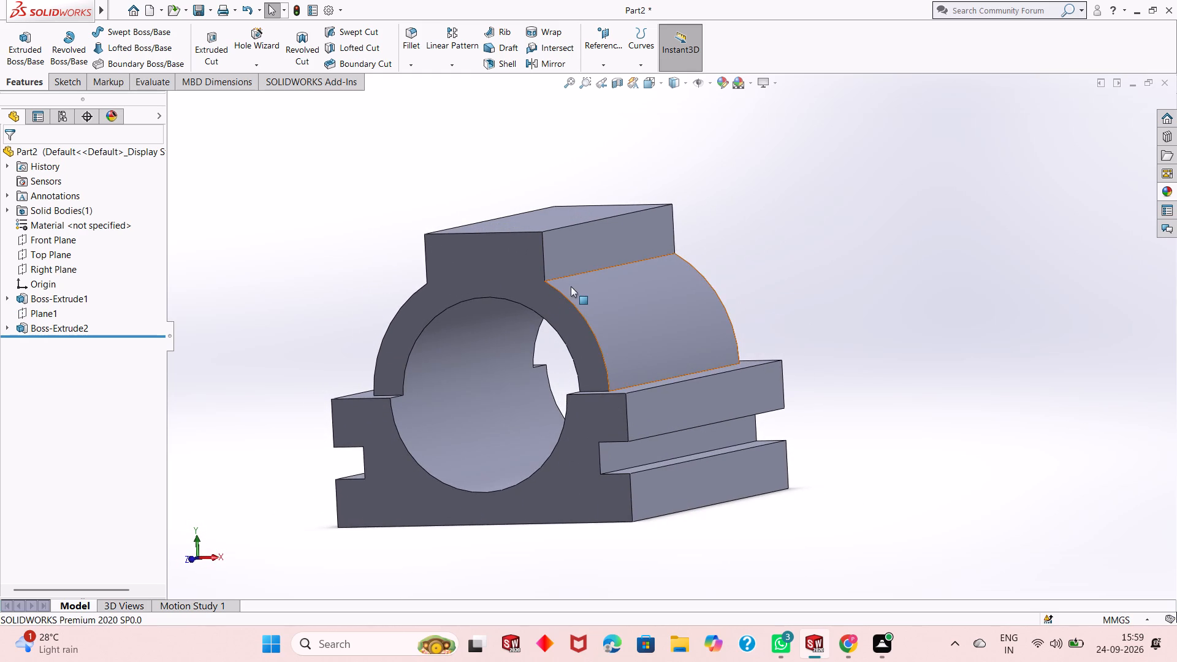
{"action": "scroll", "coordinate": [566, 286], "scroll_direction": "down", "scroll_amount": 3}
{"action": "scroll", "coordinate": [531, 377], "scroll_direction": "up", "scroll_amount": 1}
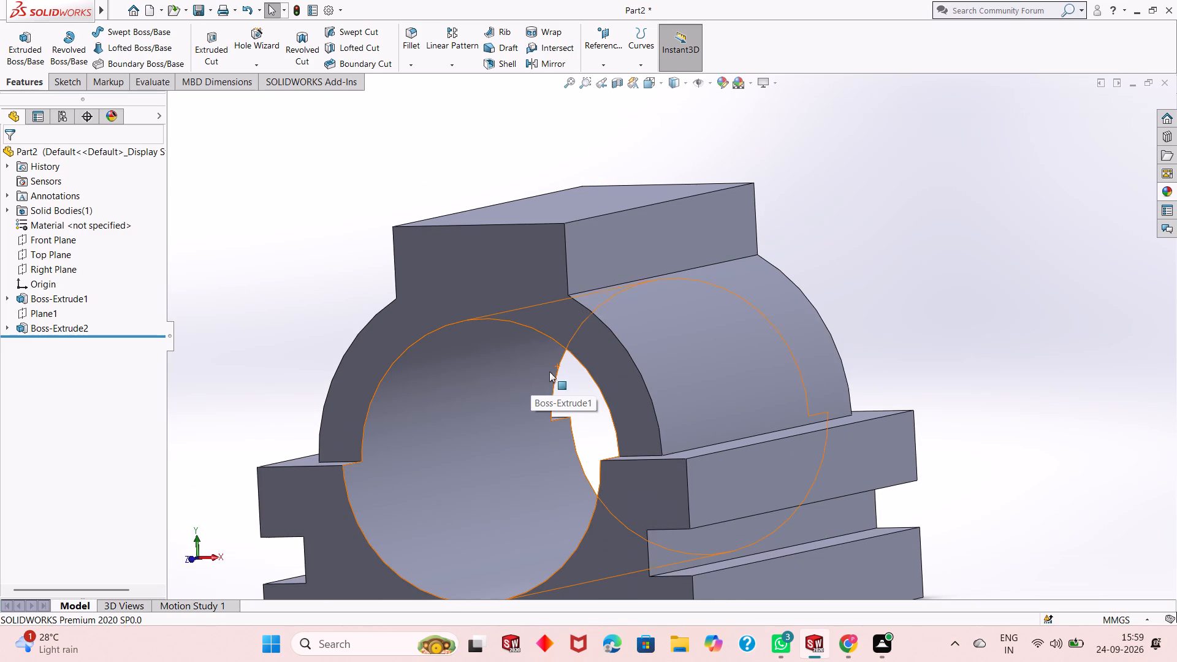
{"action": "middle_click_drag", "start_coordinate": [674, 314], "coordinate": [680, 357]}
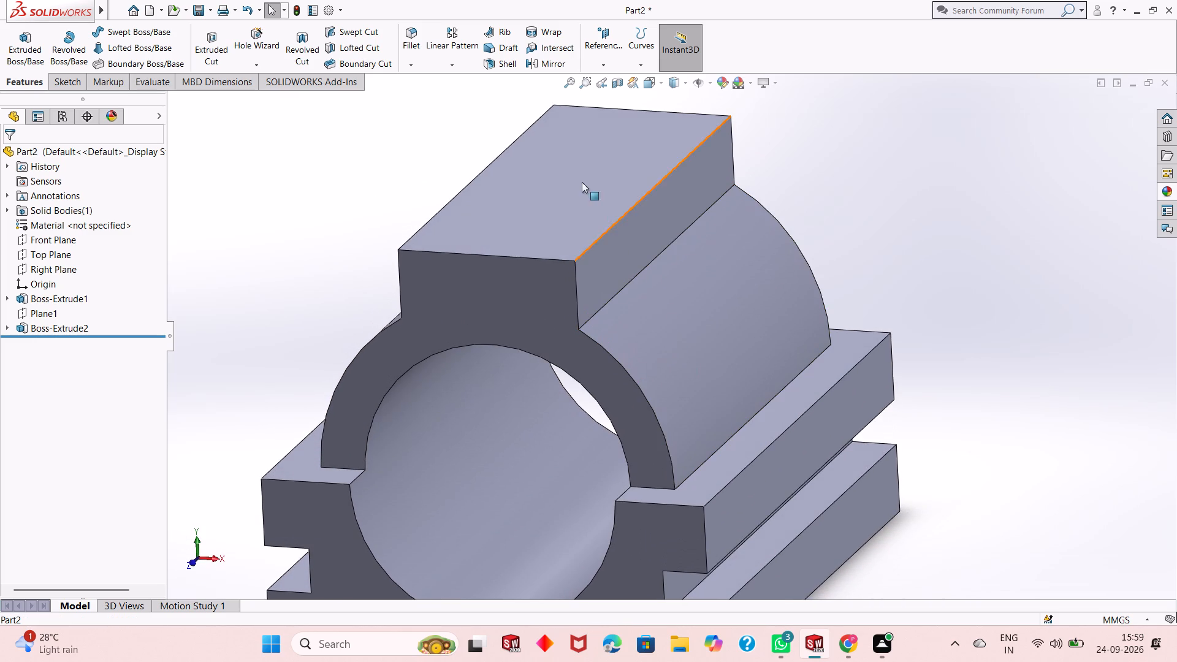
{"action": "left_click", "coordinate": [568, 170]}
{"action": "left_click", "coordinate": [625, 134]}
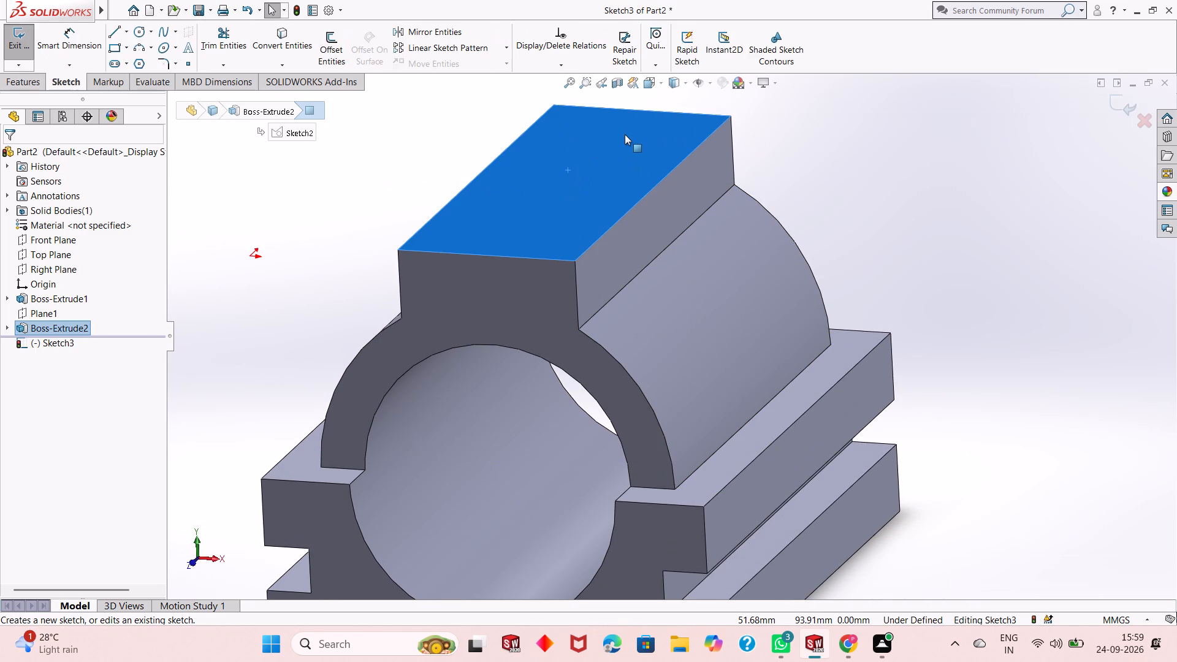
{"action": "key", "text": "ctrl+8"}
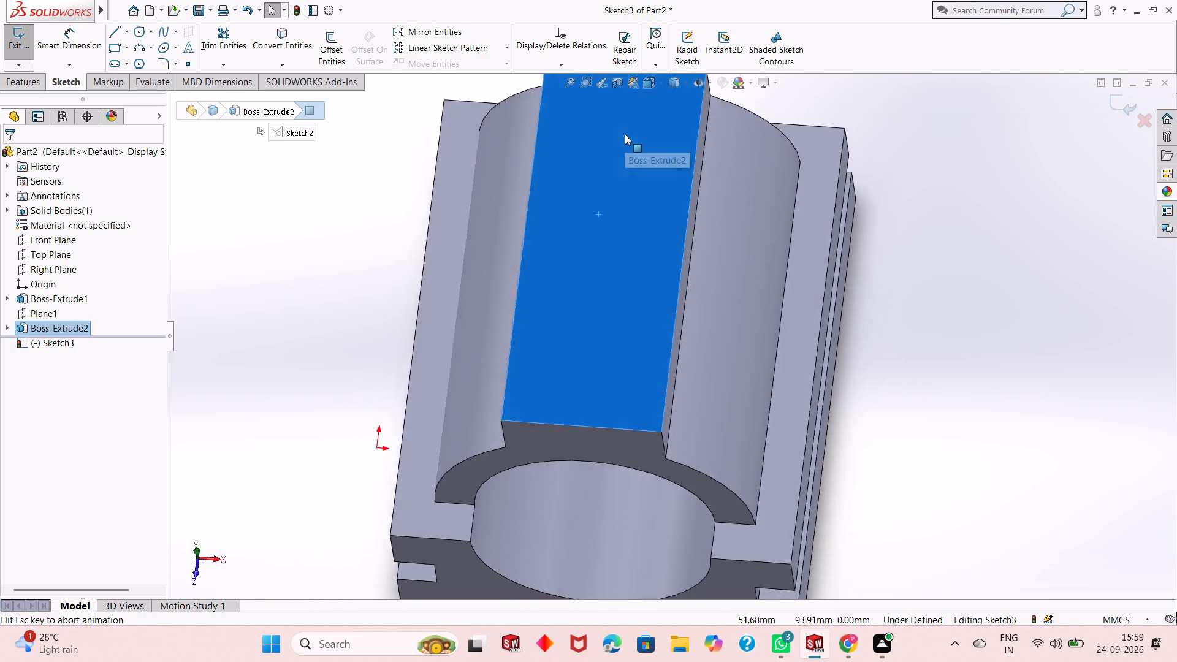
{"action": "key", "text": "Escape"}
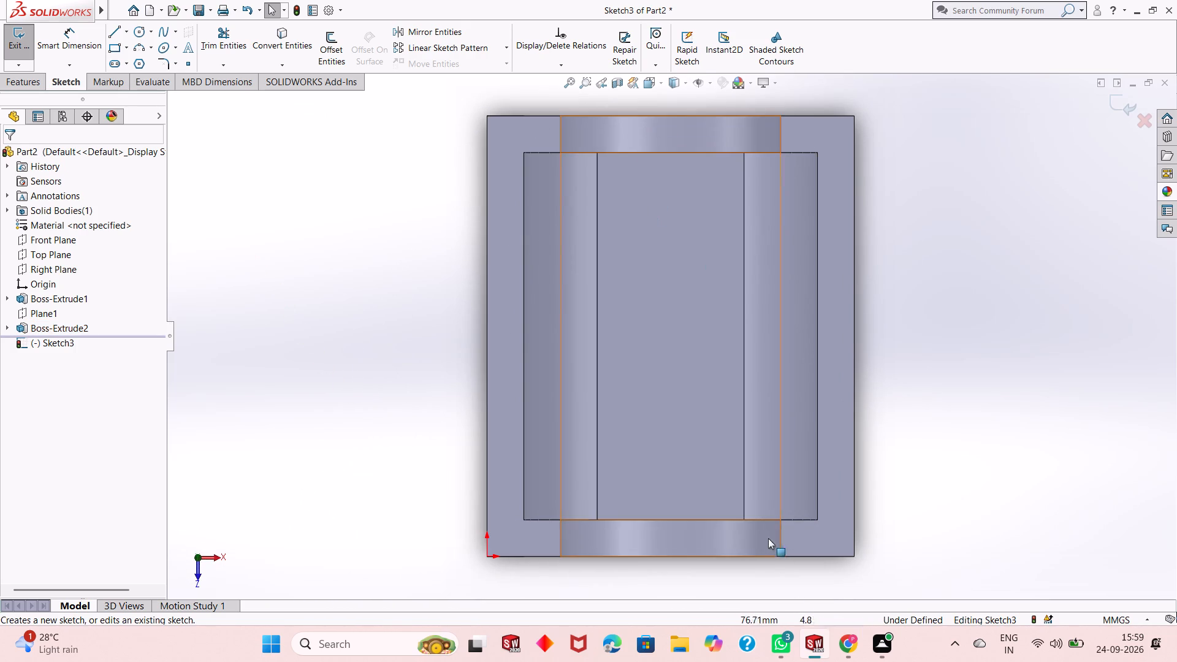
Sketch a corner rectangle about 22 mm wide and 20 mm high on the boss's top face, with its base on the face's front edge.
{"action": "scroll", "coordinate": [758, 531], "scroll_direction": "up", "scroll_amount": 2}
{"action": "scroll", "coordinate": [760, 482], "scroll_direction": "down", "scroll_amount": 1}
{"action": "scroll", "coordinate": [729, 307], "scroll_direction": "down", "scroll_amount": 2}
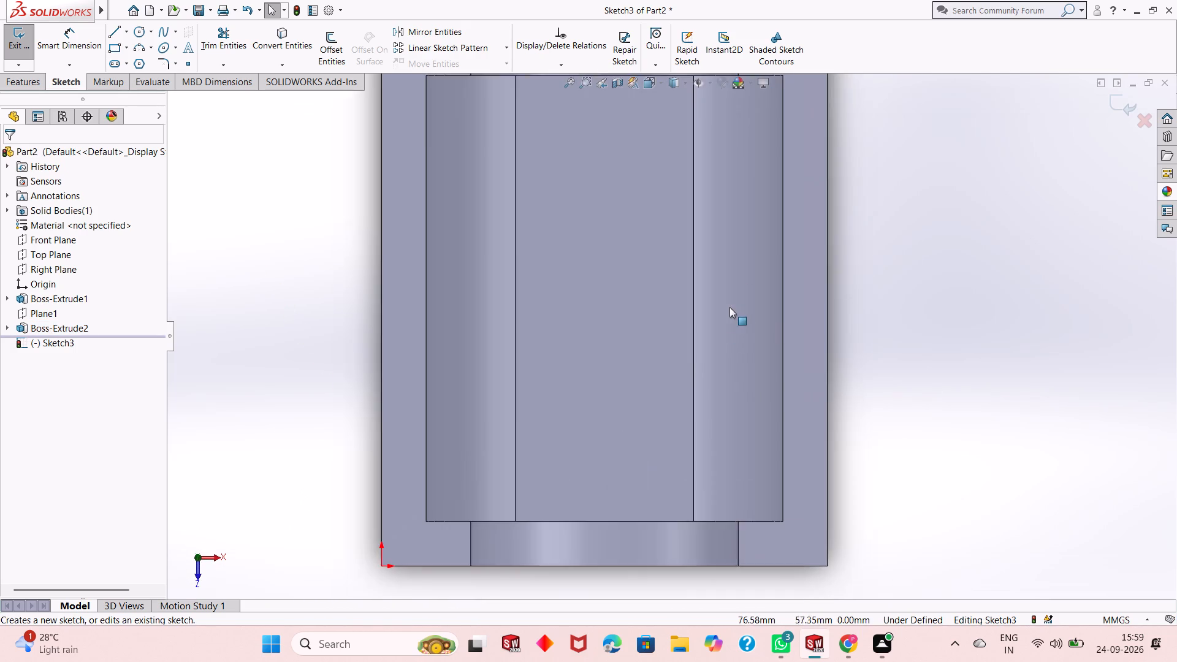
{"action": "scroll", "coordinate": [699, 365], "scroll_direction": "up", "scroll_amount": 3}
{"action": "scroll", "coordinate": [710, 164], "scroll_direction": "down", "scroll_amount": 1}
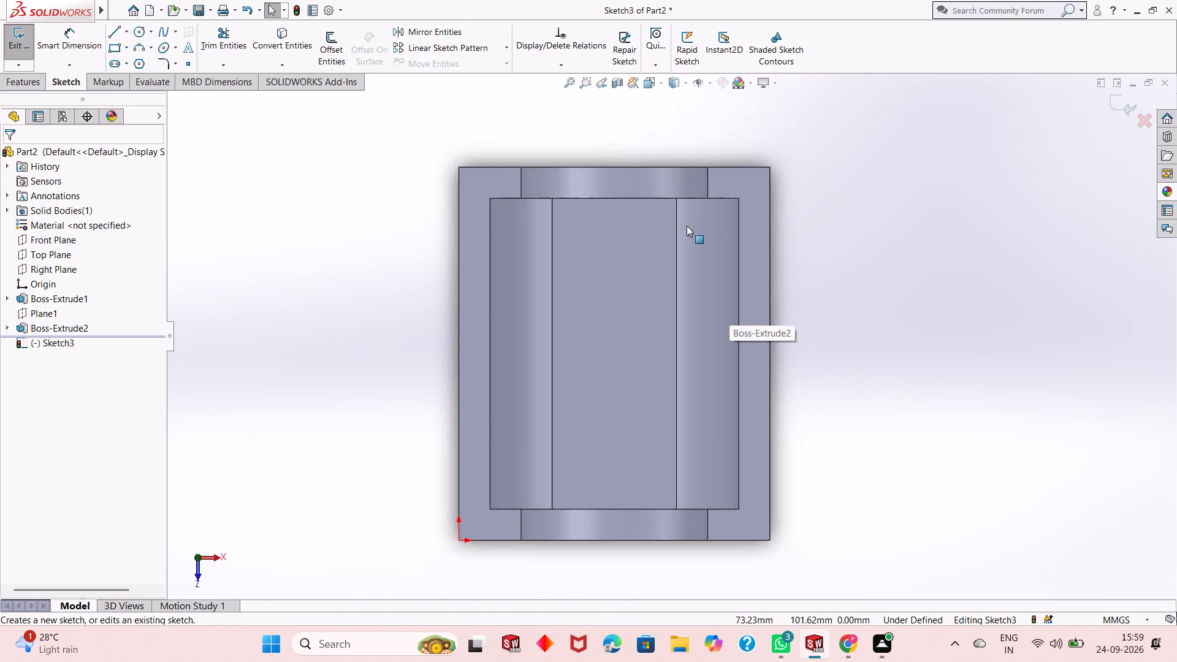
{"action": "scroll", "coordinate": [675, 528], "scroll_direction": "up", "scroll_amount": 1}
{"action": "scroll", "coordinate": [660, 473], "scroll_direction": "down", "scroll_amount": 1}
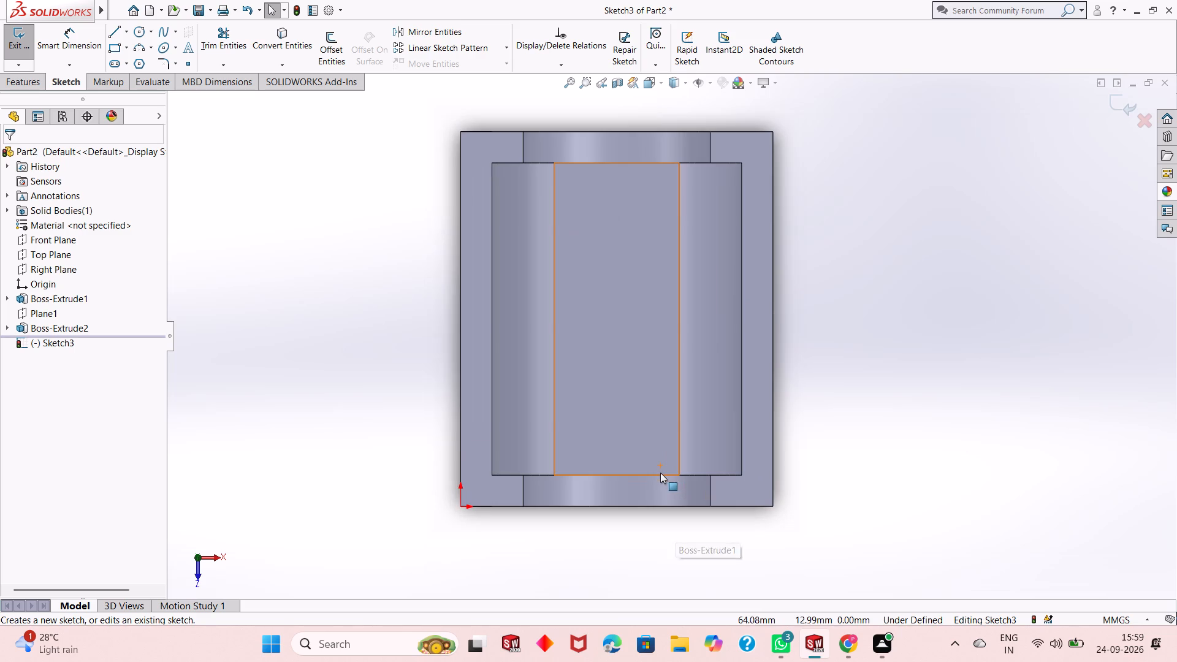
{"action": "left_click", "coordinate": [112, 48]}
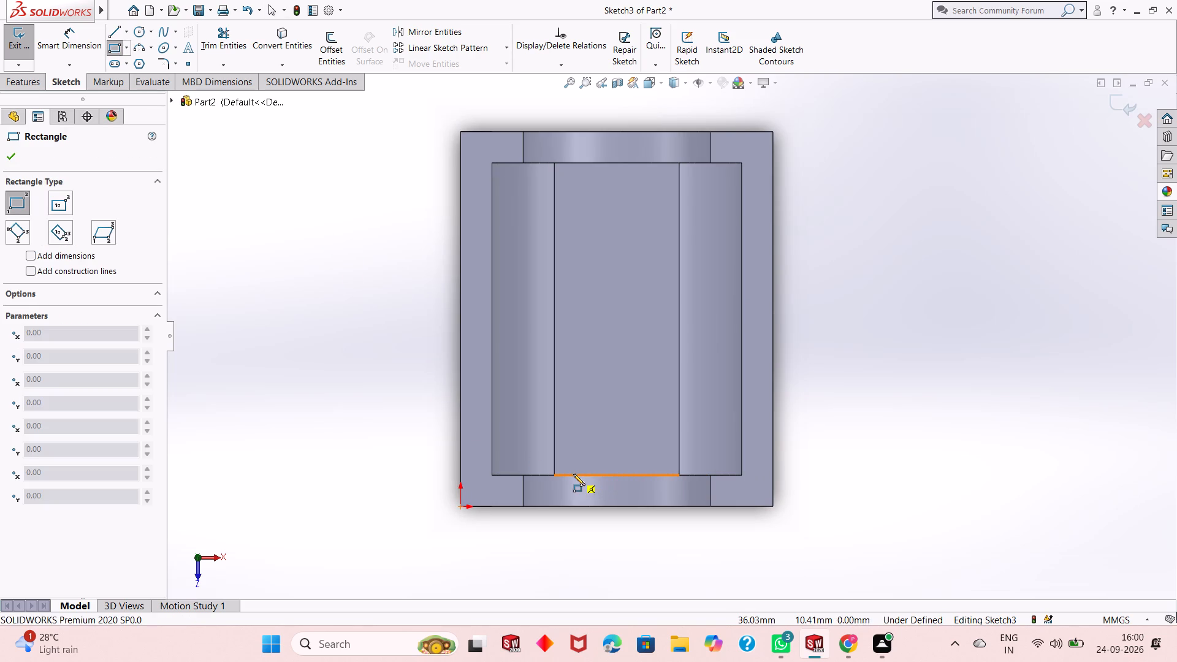
{"action": "left_click", "coordinate": [588, 474]}
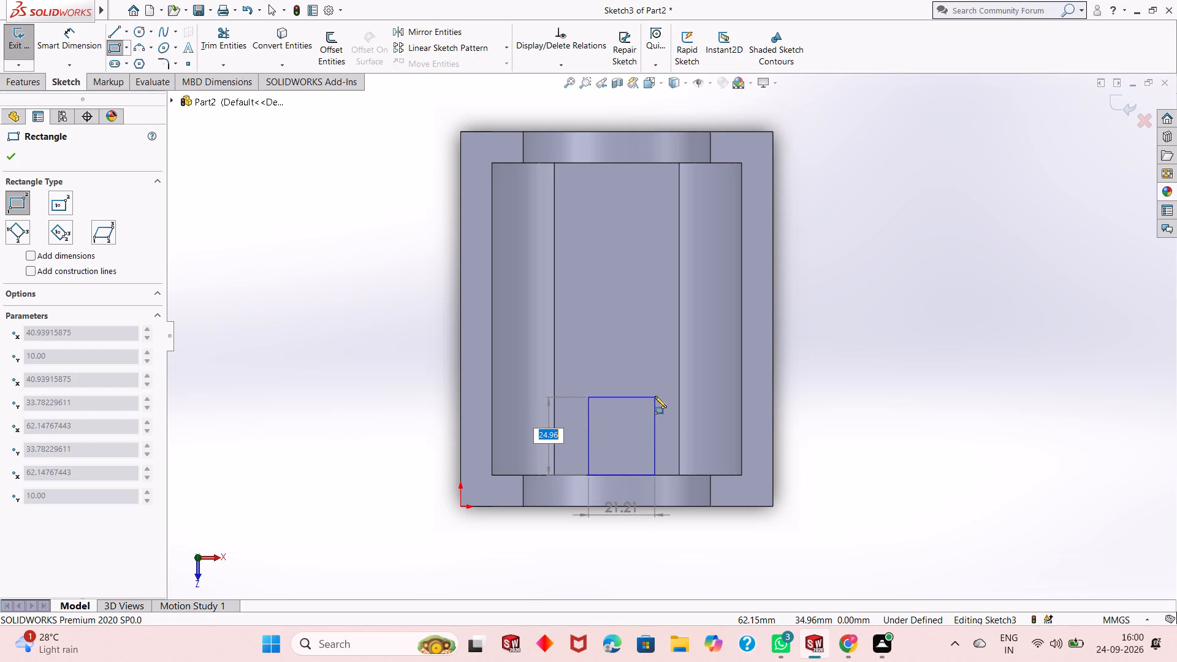
{"action": "left_click", "coordinate": [658, 413]}
{"action": "key", "text": "Escape"}
{"action": "key", "text": "Escape"}
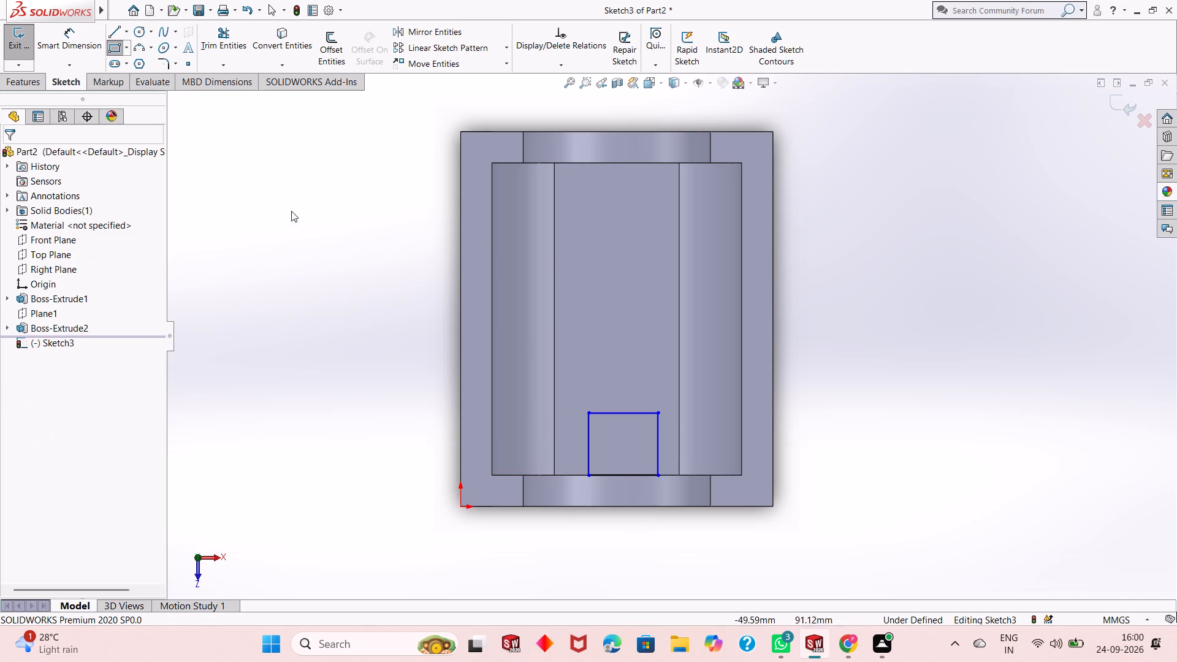
{"action": "key", "text": "Escape"}
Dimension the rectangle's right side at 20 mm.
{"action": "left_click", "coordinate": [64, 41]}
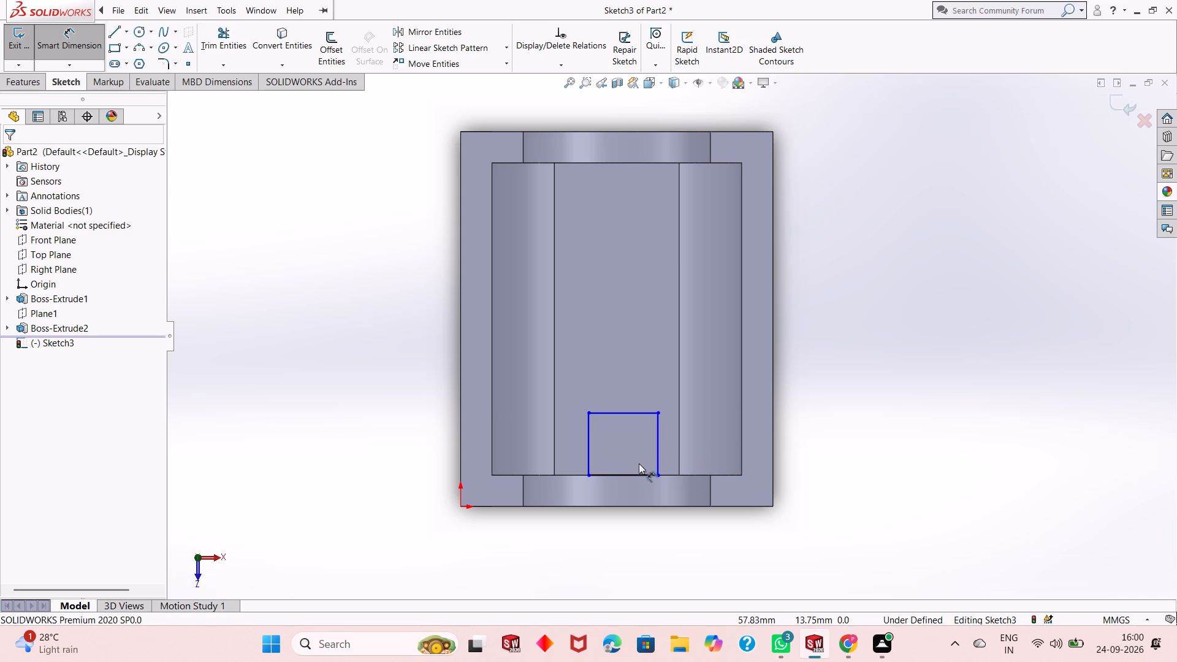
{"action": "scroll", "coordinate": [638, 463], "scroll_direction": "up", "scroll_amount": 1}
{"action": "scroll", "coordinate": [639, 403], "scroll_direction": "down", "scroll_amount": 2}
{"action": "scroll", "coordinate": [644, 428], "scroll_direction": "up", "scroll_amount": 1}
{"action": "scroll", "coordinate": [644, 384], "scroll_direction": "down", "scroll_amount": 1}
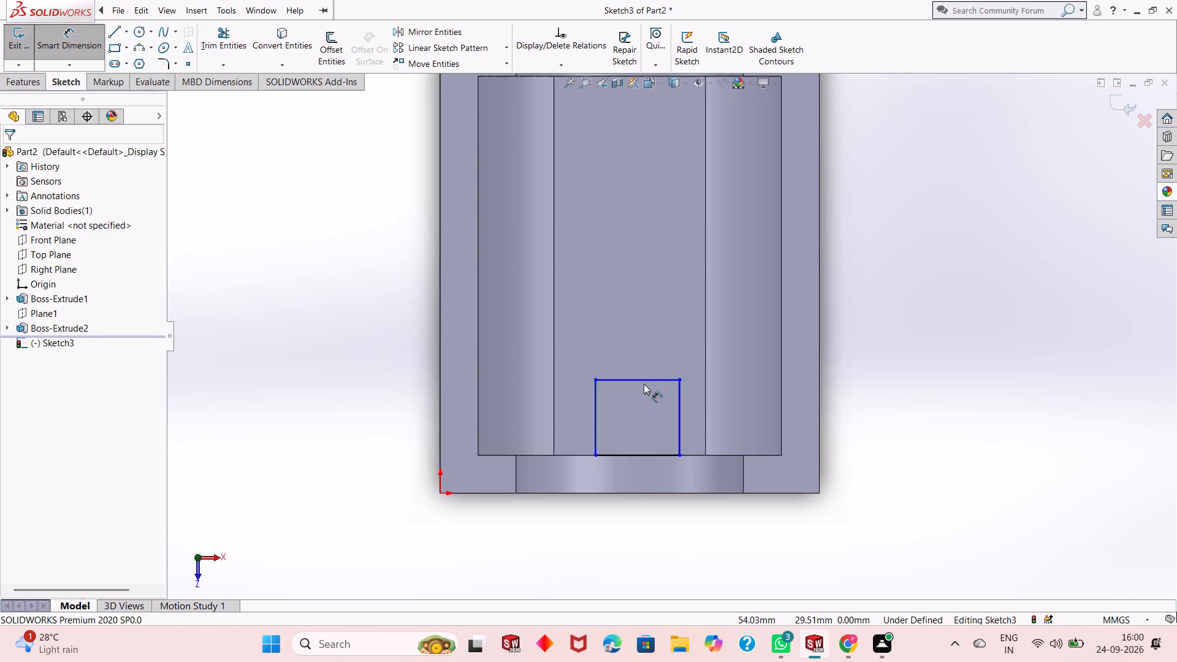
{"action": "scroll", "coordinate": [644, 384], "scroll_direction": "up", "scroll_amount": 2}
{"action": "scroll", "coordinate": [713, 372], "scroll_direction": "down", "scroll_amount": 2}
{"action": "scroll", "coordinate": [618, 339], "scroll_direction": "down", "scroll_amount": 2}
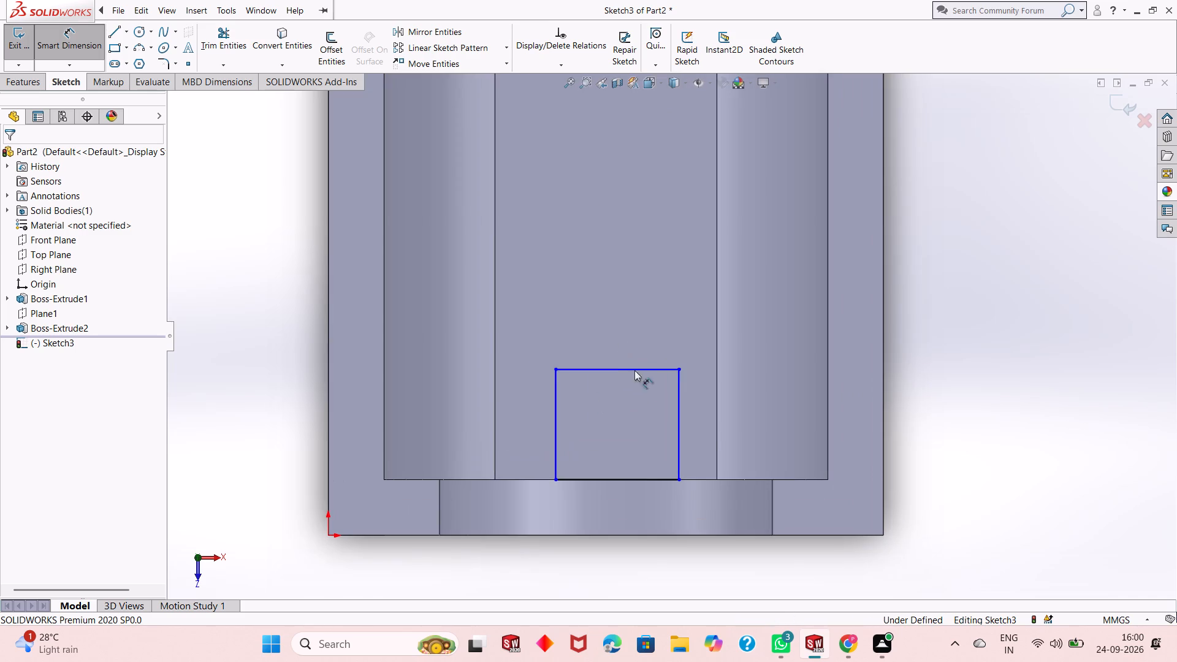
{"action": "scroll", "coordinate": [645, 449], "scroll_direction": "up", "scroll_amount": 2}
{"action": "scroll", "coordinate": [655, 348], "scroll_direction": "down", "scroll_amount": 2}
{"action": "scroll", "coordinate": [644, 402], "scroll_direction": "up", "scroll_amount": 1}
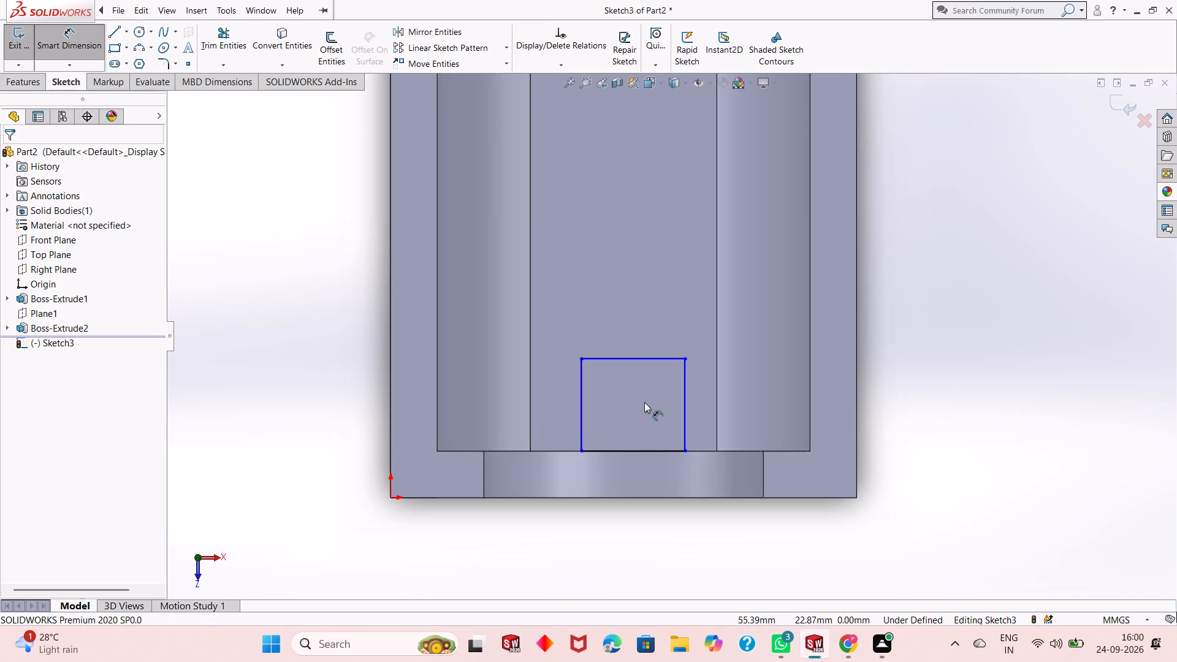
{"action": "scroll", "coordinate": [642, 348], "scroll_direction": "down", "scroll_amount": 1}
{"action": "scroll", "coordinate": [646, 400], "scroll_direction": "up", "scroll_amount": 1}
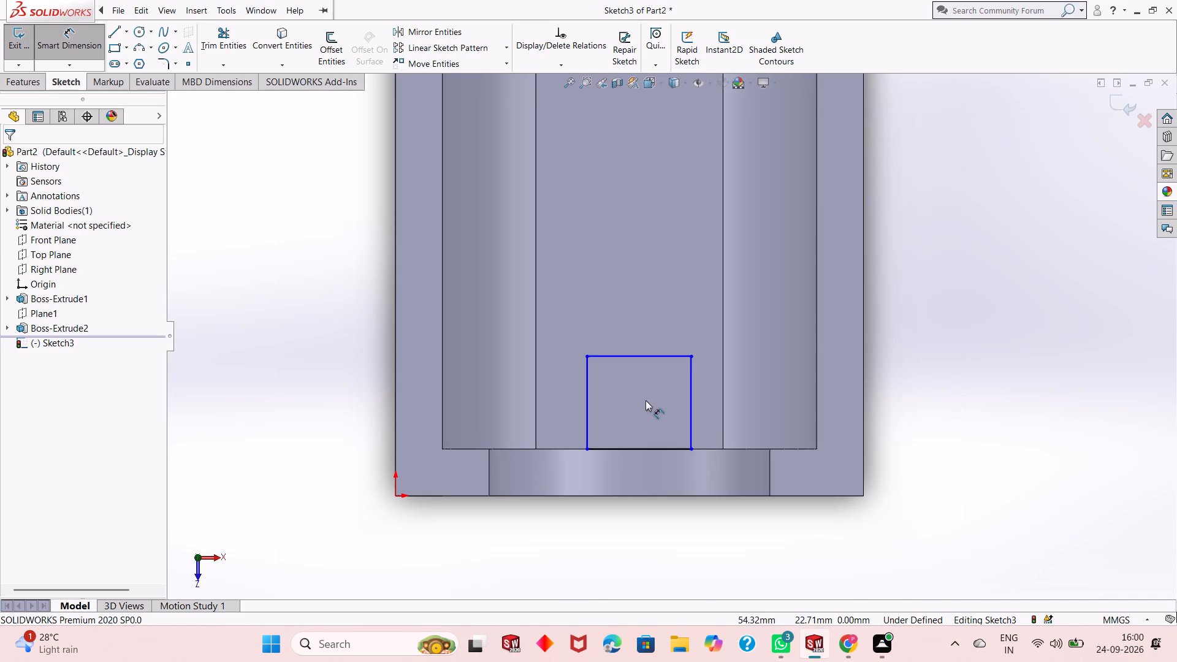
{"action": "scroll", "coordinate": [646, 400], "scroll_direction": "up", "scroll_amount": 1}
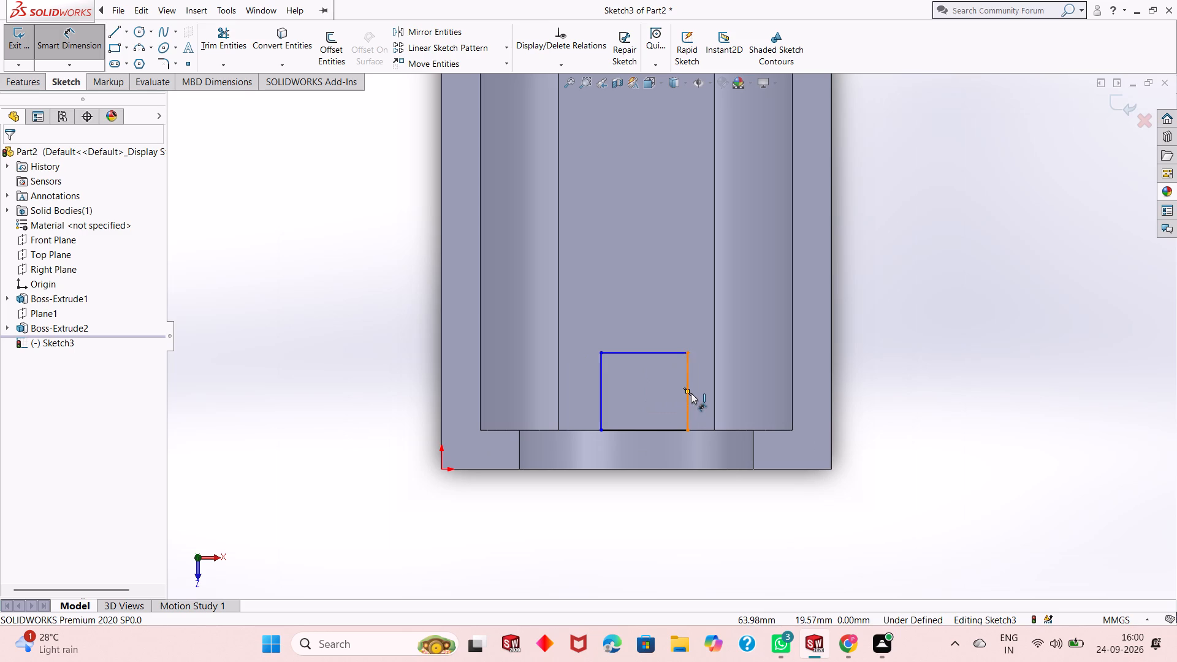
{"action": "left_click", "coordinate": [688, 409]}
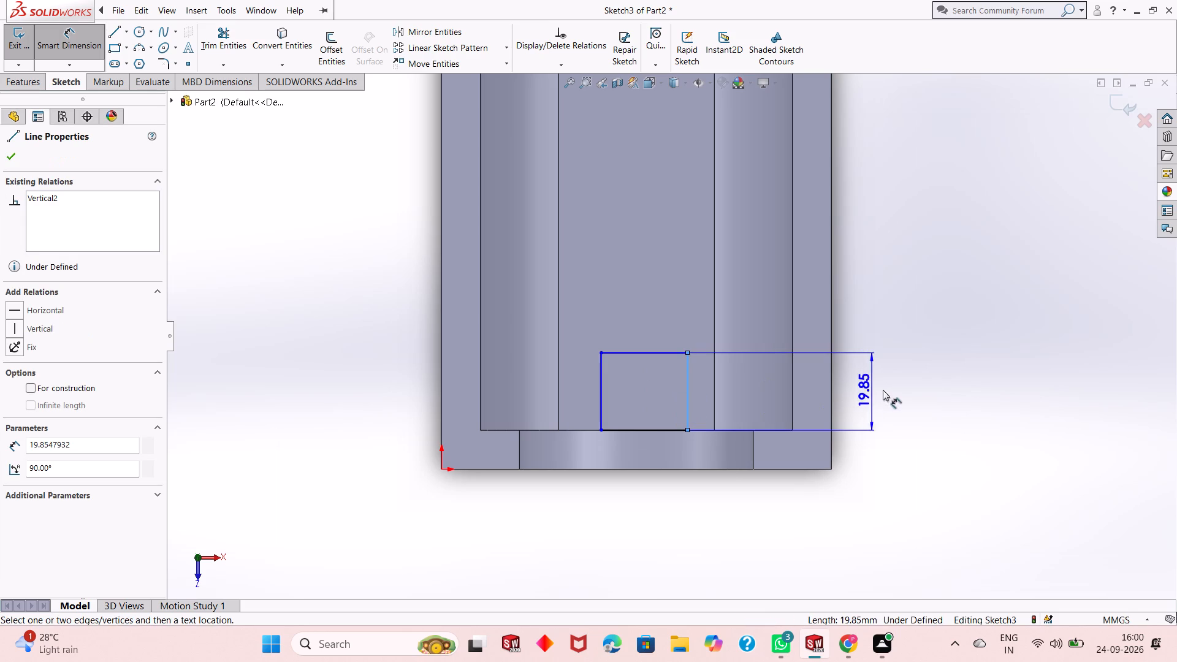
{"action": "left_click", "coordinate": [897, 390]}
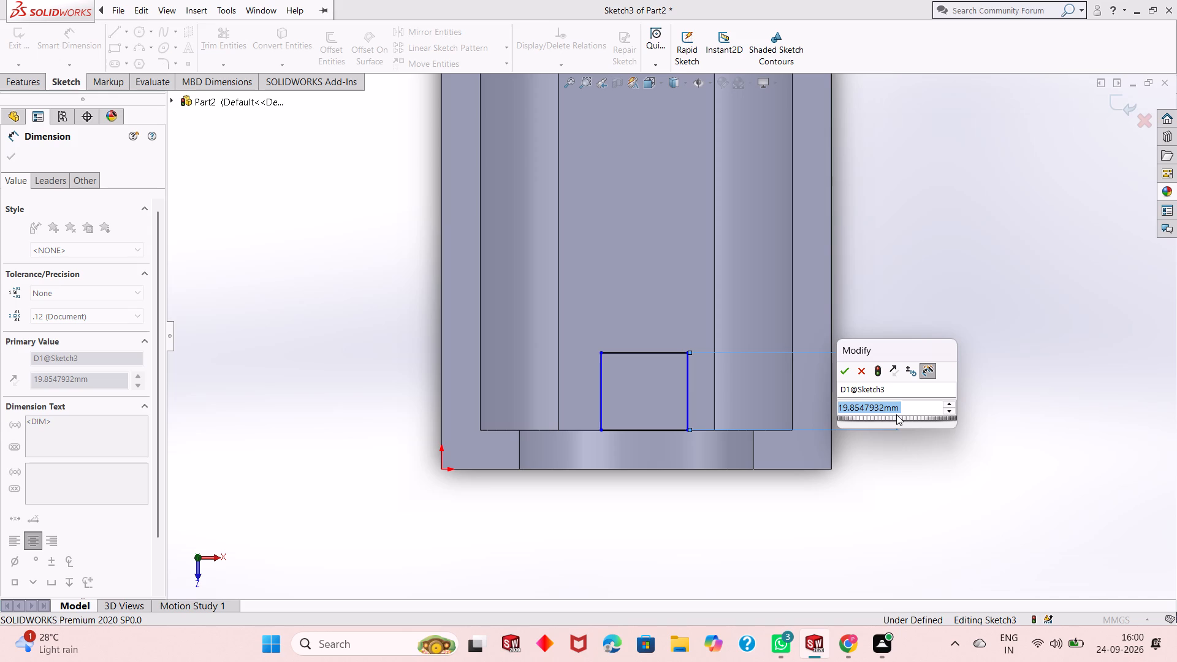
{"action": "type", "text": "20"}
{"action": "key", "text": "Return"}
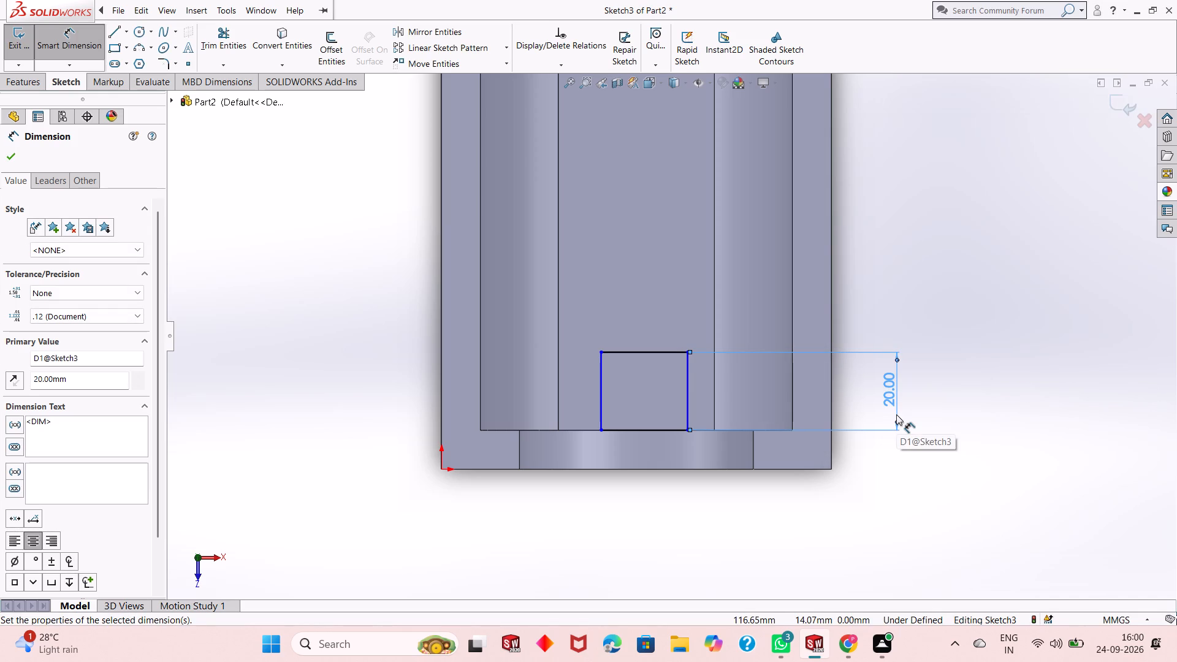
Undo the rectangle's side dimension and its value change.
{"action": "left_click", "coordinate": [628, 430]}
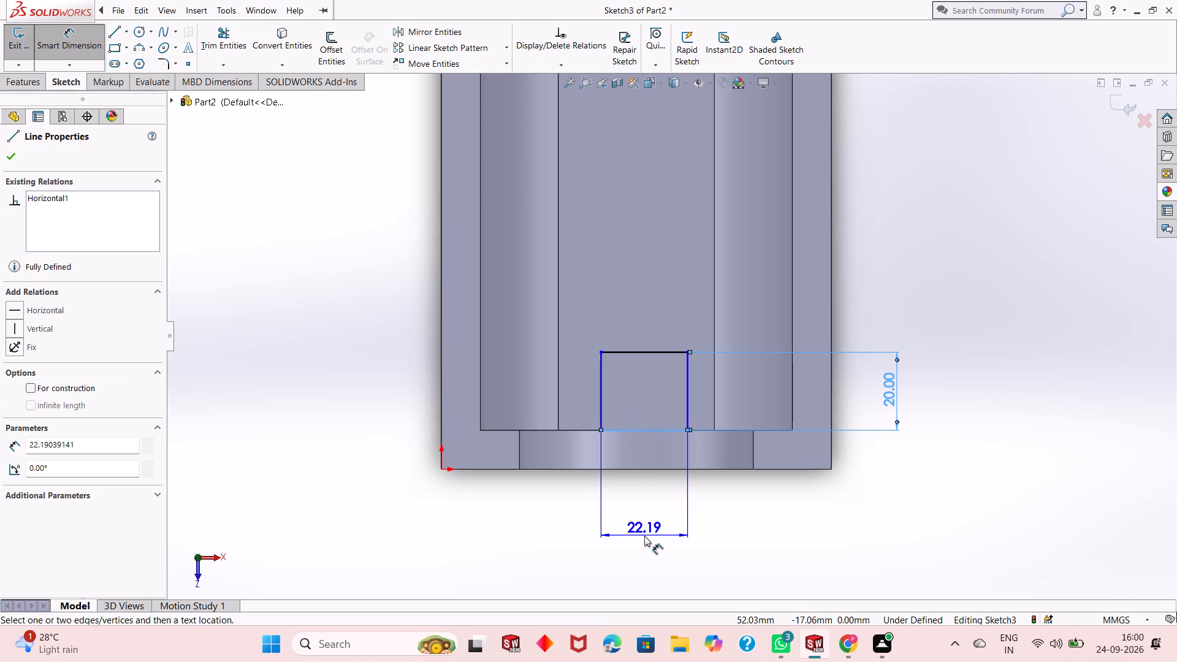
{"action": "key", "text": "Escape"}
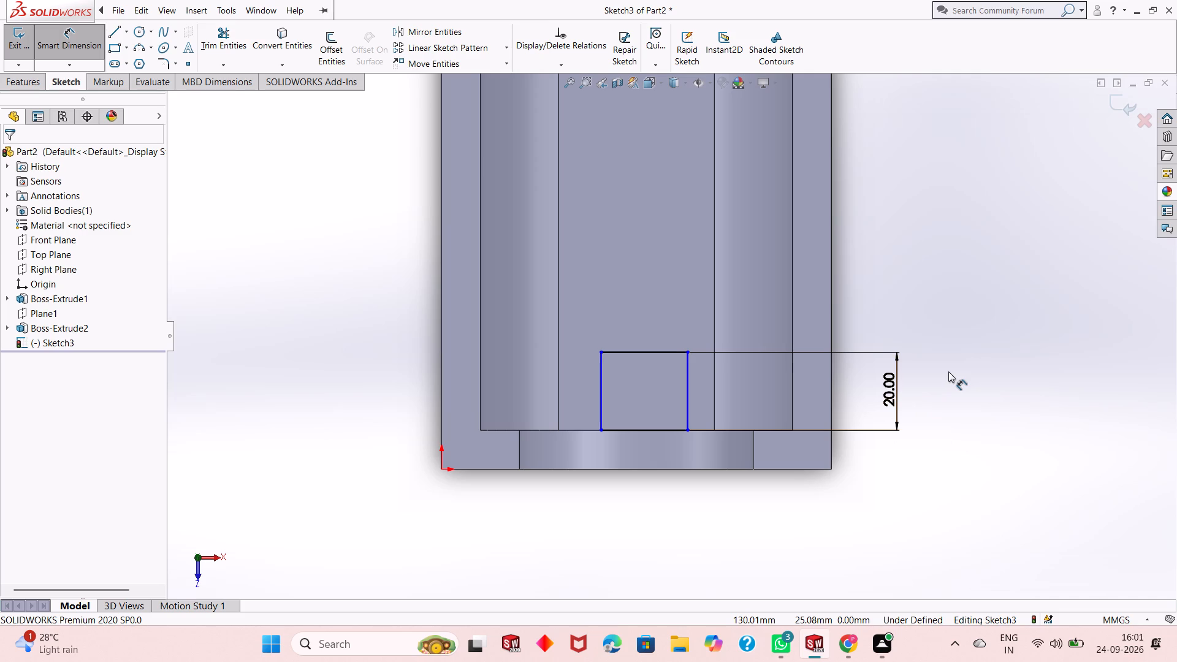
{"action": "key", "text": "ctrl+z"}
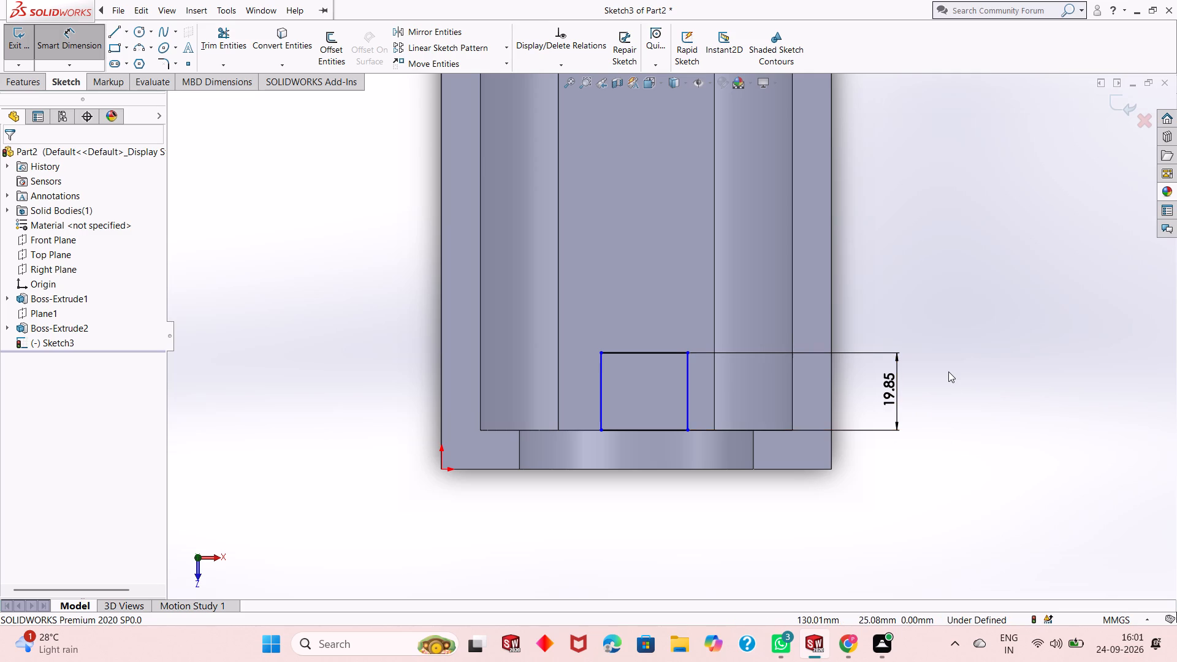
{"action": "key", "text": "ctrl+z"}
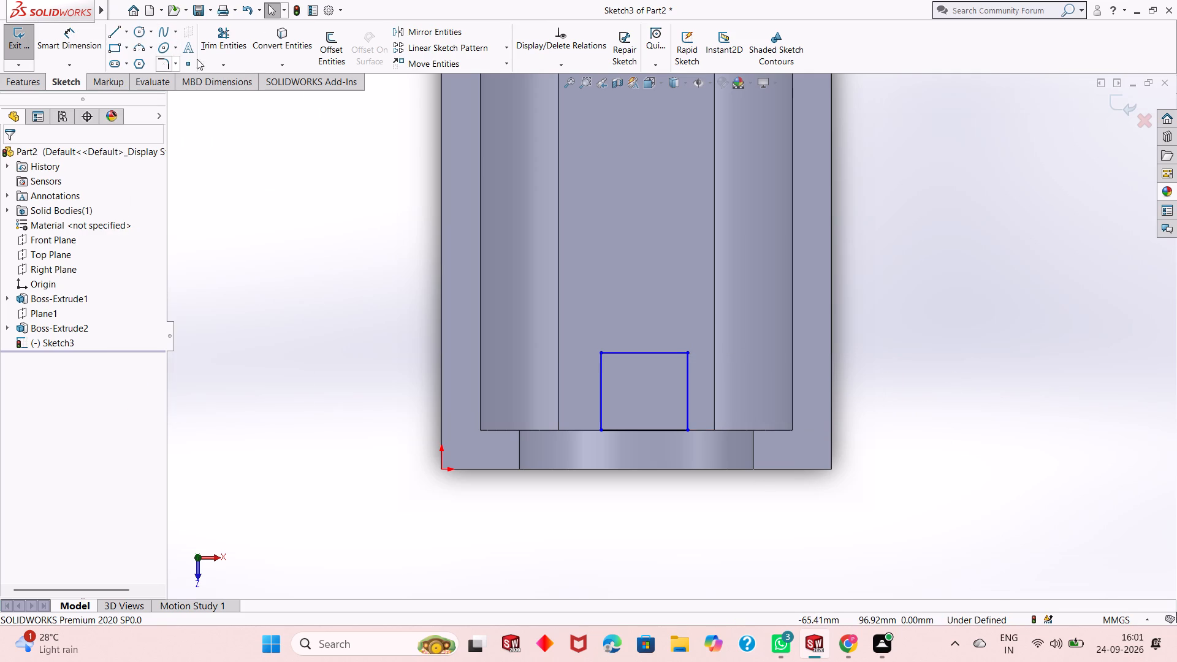
Dimension the rectangle's base width at 20 mm.
{"action": "left_click", "coordinate": [90, 53]}
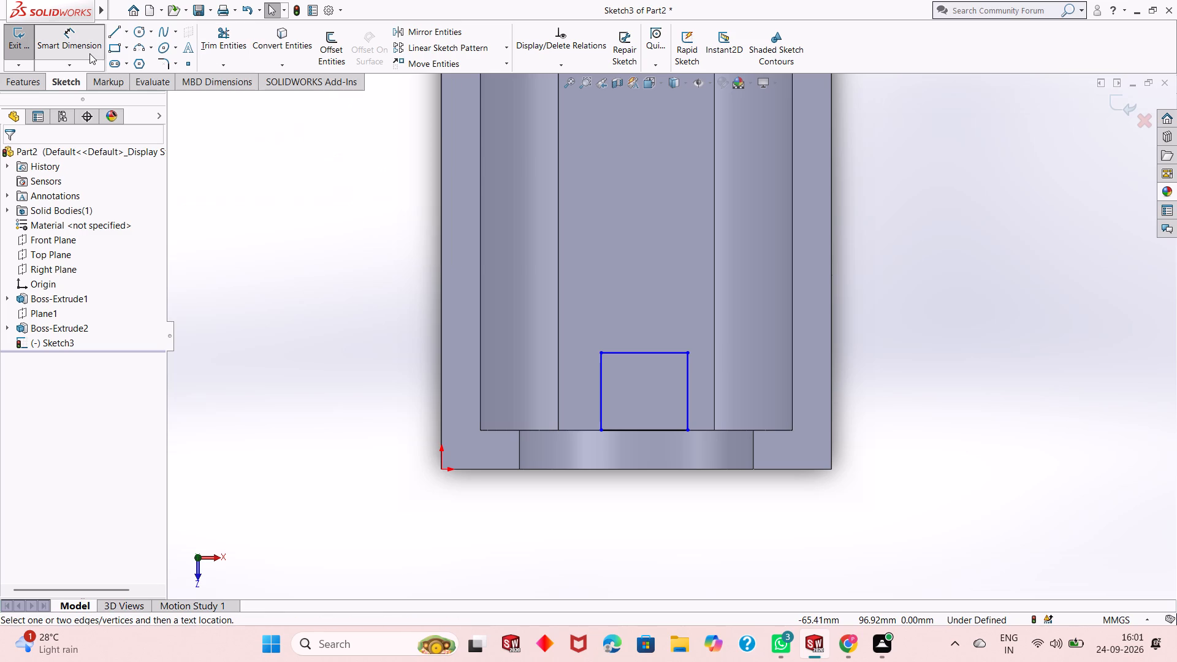
{"action": "left_click", "coordinate": [631, 432]}
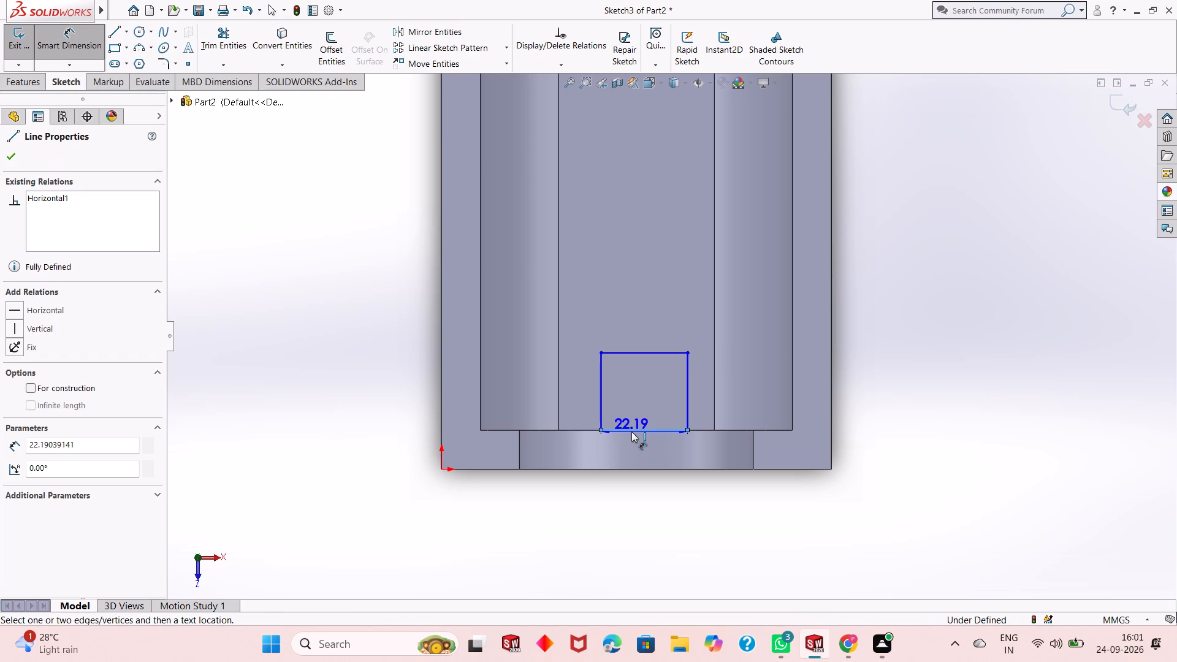
{"action": "left_click", "coordinate": [631, 501]}
{"action": "type", "text": "20"}
{"action": "key", "text": "Return"}
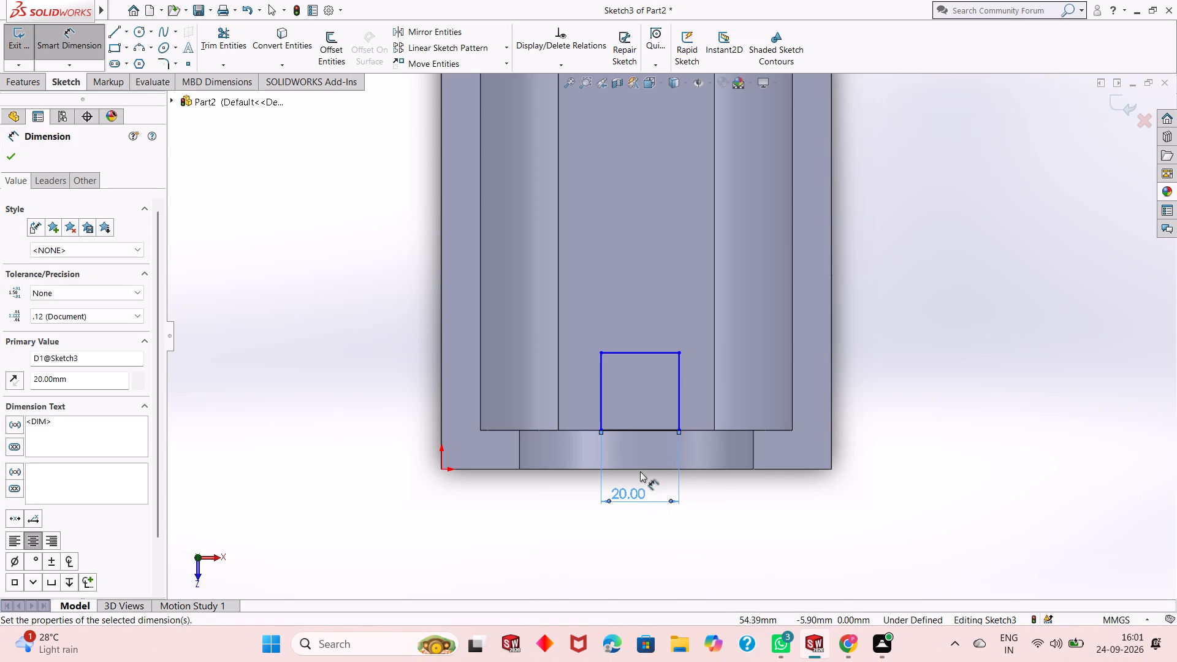
Dimension the horizontal distance from the origin to the rectangle's lower-left corner at 40 mm.
{"action": "left_click", "coordinate": [603, 428]}
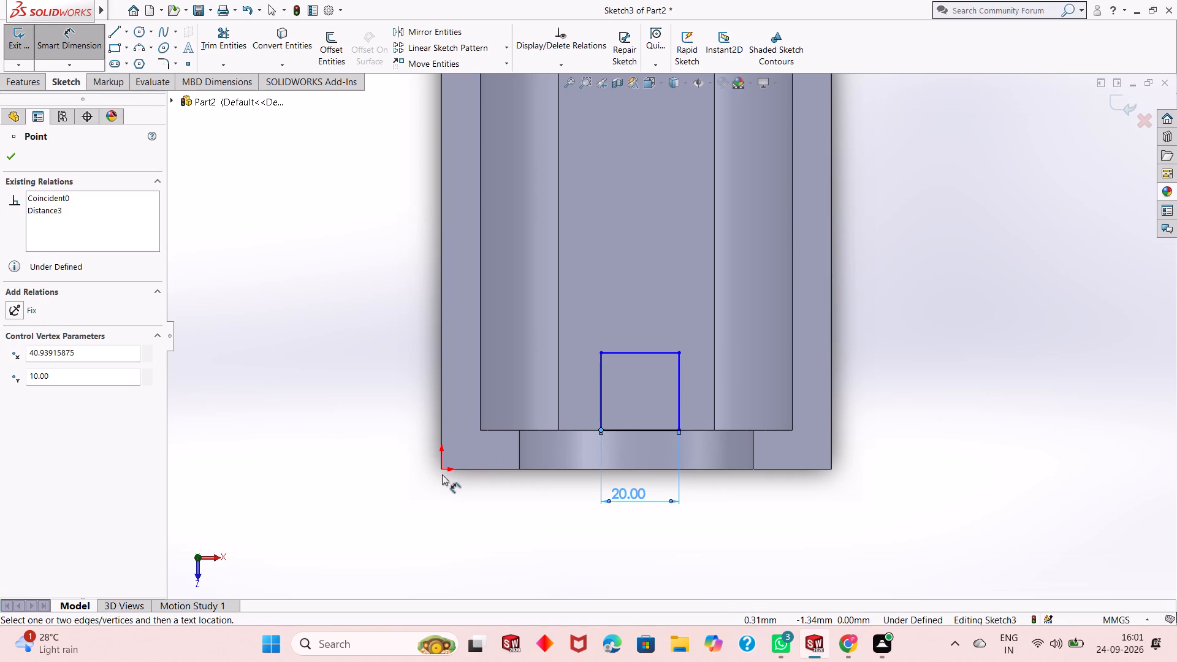
{"action": "left_click", "coordinate": [444, 470]}
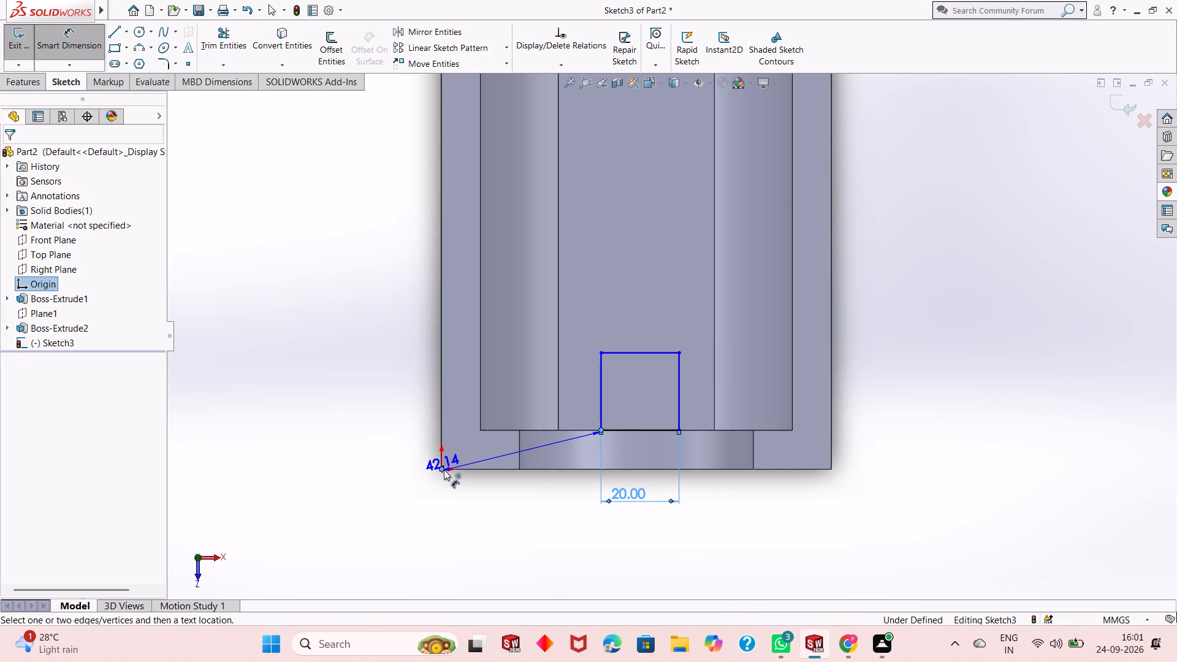
{"action": "left_click", "coordinate": [459, 509]}
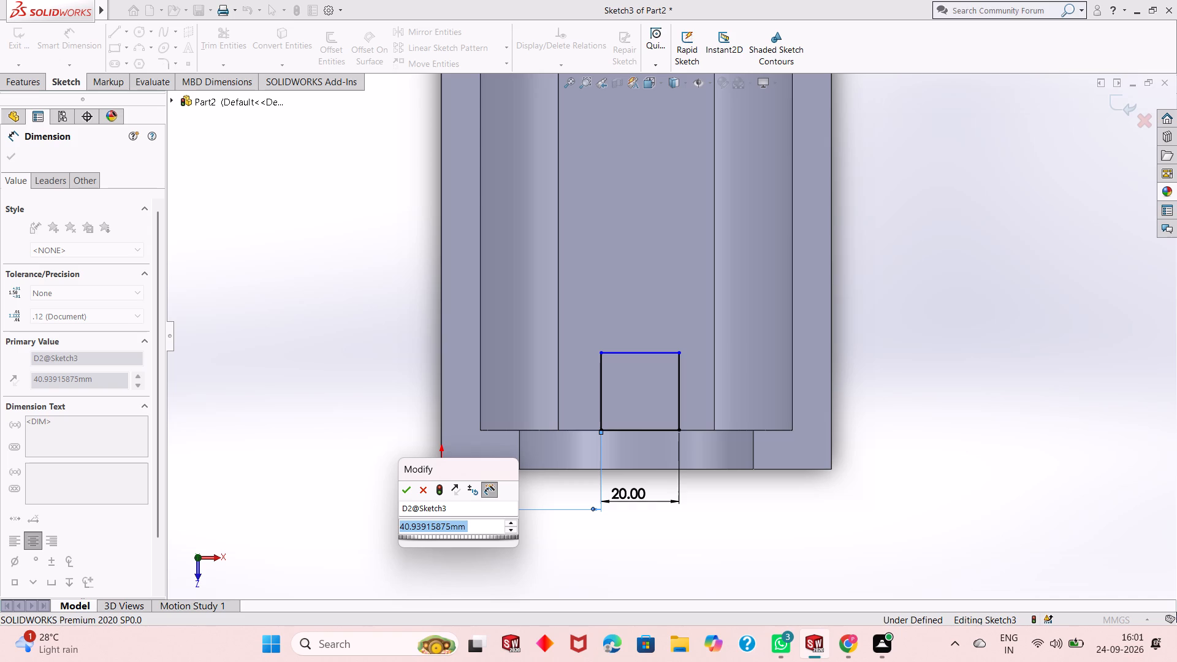
{"action": "type", "text": "40"}
{"action": "key", "text": "Return"}
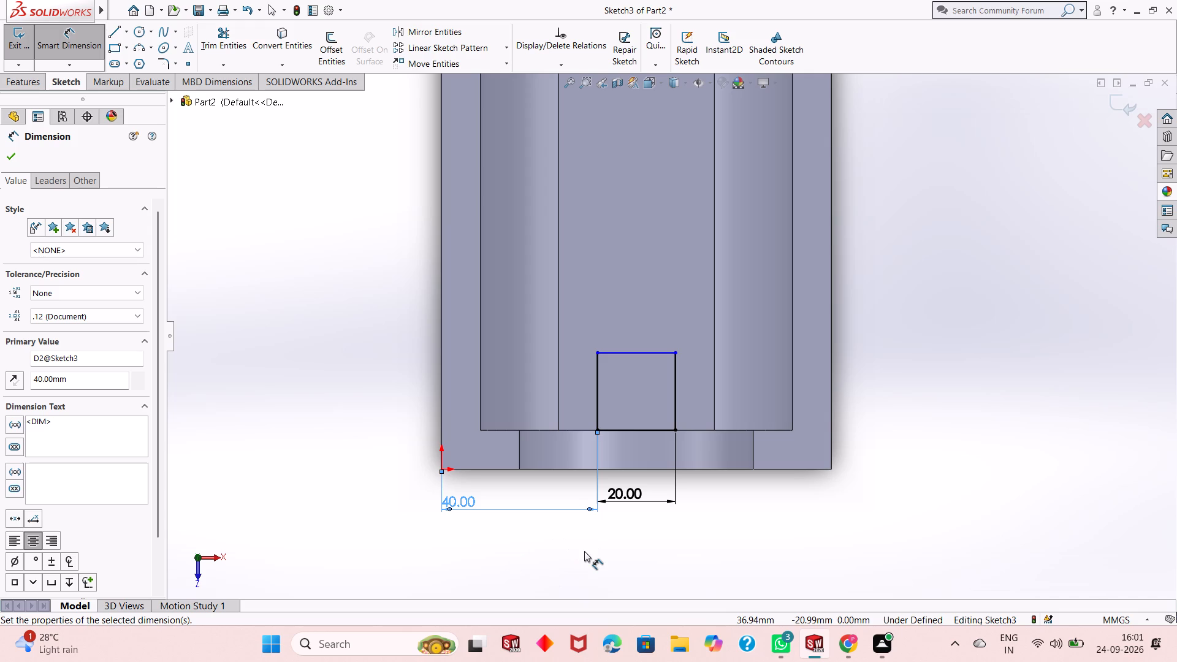
{"action": "scroll", "coordinate": [712, 442], "scroll_direction": "up", "scroll_amount": 4}
{"action": "scroll", "coordinate": [716, 240], "scroll_direction": "down", "scroll_amount": 1}
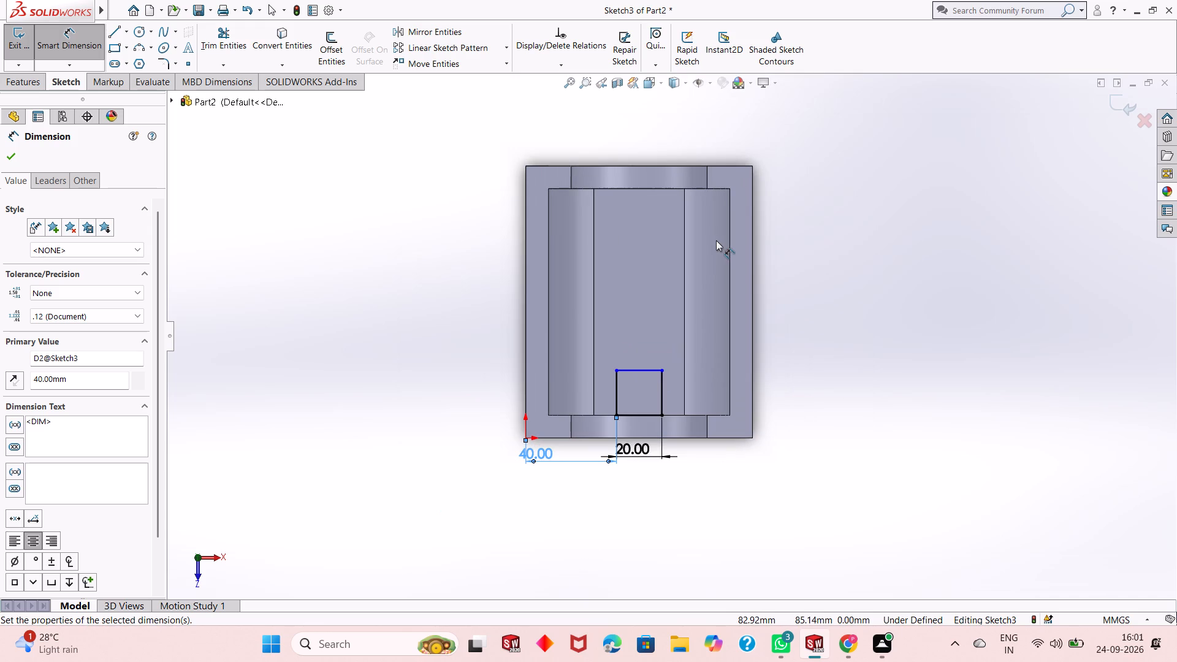
Dimension the right side of the rectangle at the boss's front end at 20 mm.
{"action": "left_click", "coordinate": [660, 396]}
{"action": "left_click", "coordinate": [795, 387]}
{"action": "type", "text": "20"}
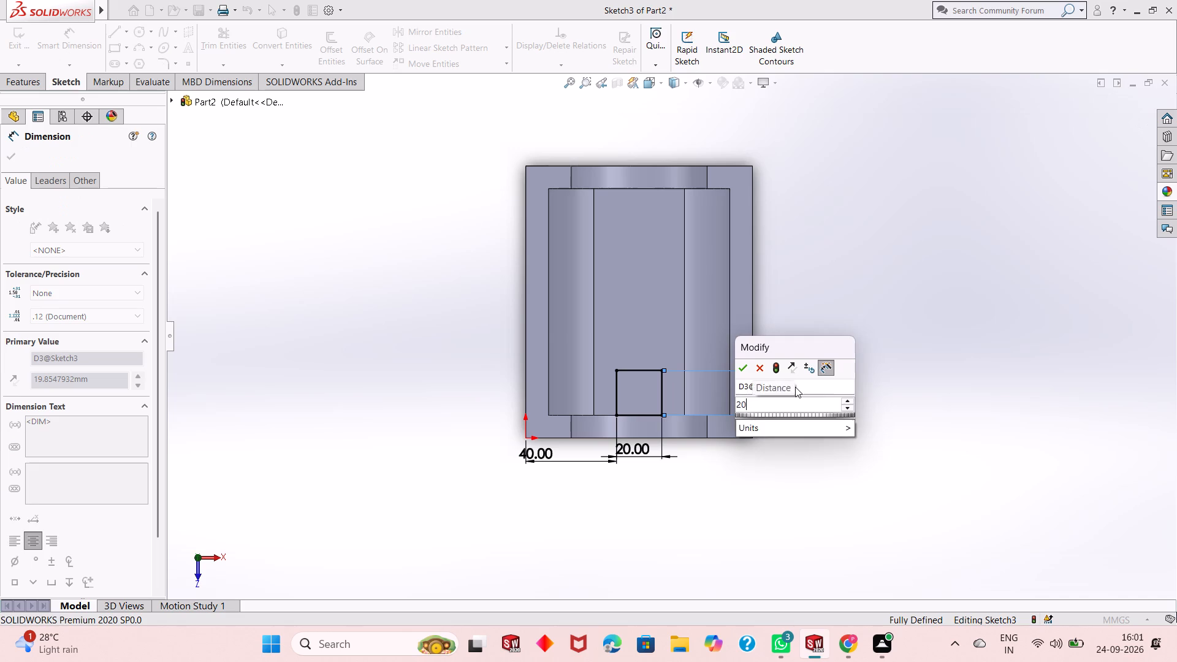
{"action": "key", "text": "Return"}
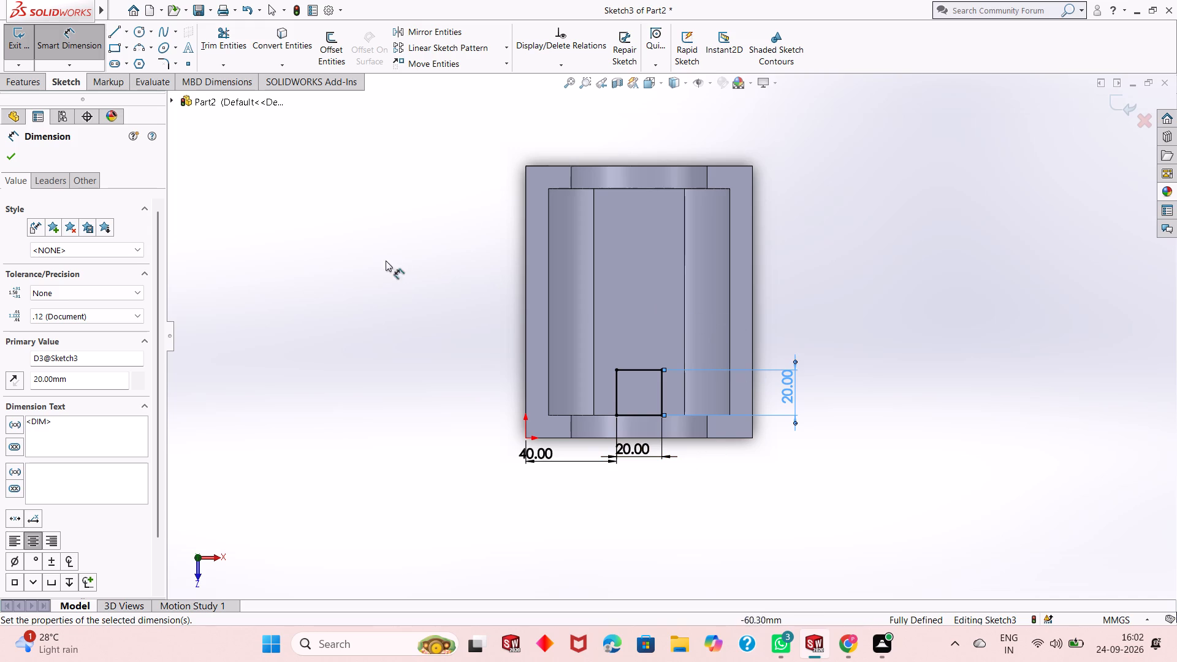
{"action": "left_click", "coordinate": [3, 155]}
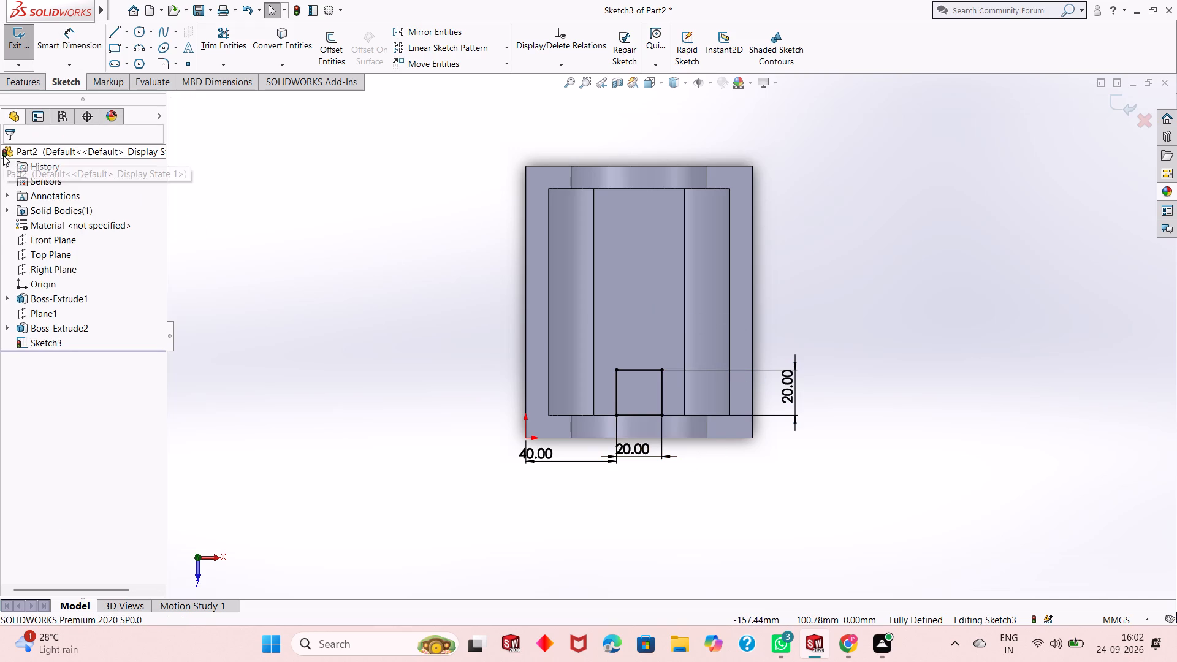
Sketch a second rectangle, about 15 mm by 12.5 mm, from the far end edge of the boss's top face.
{"action": "left_click", "coordinate": [114, 47]}
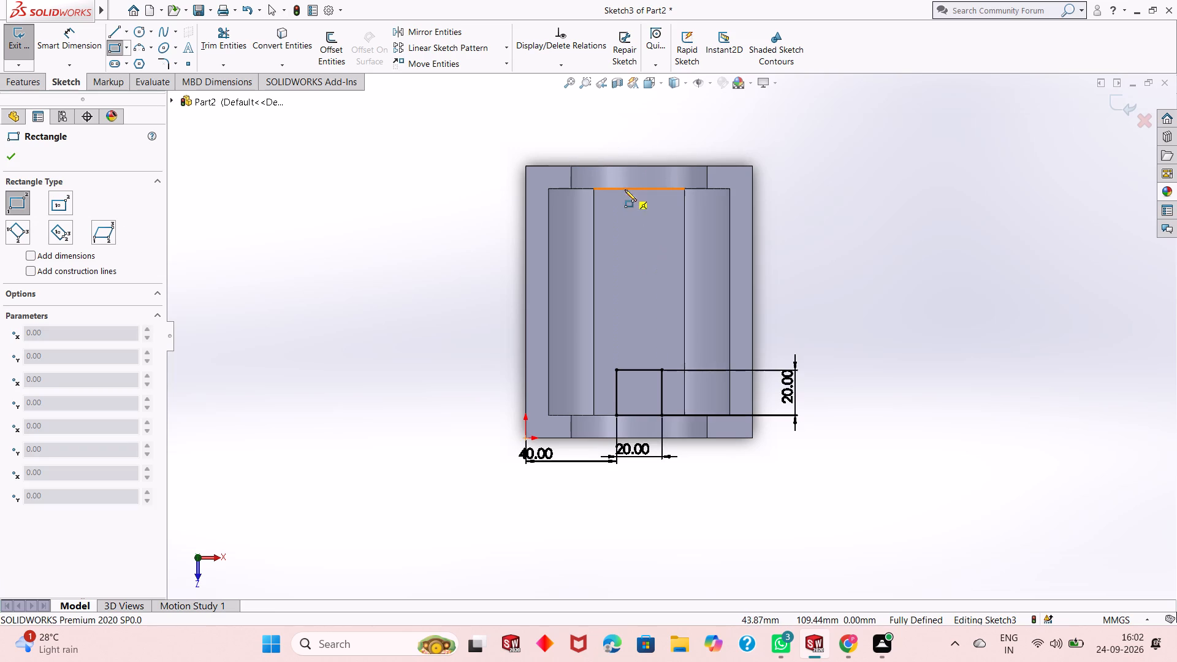
{"action": "scroll", "coordinate": [656, 188], "scroll_direction": "down", "scroll_amount": 4}
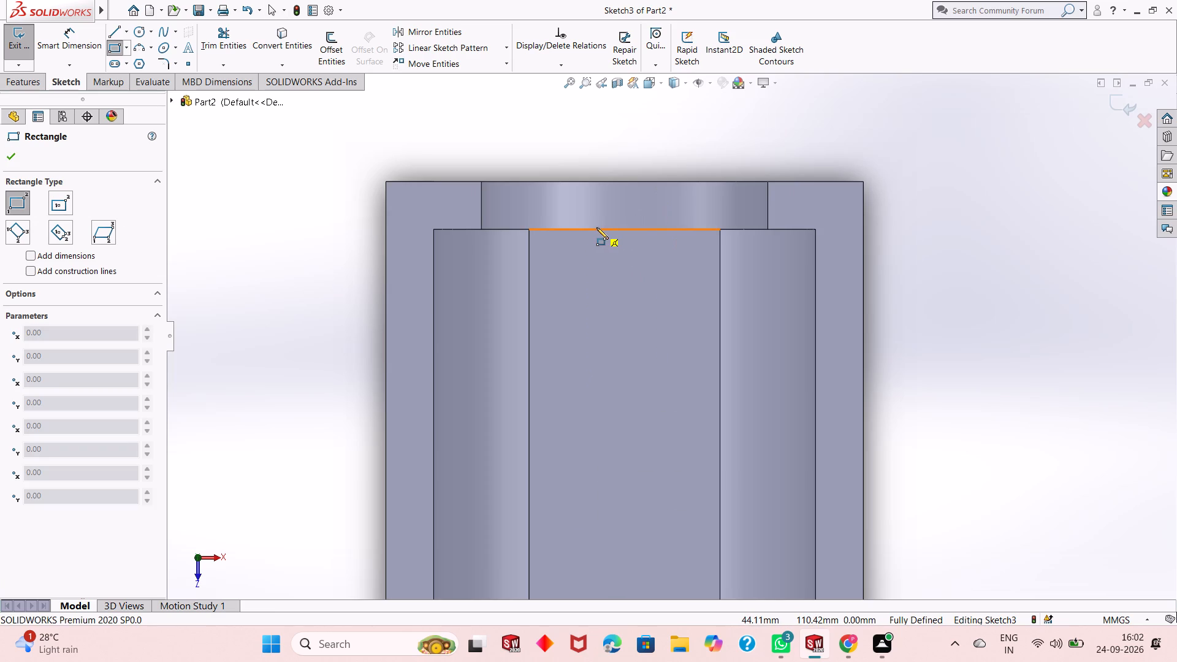
{"action": "left_click", "coordinate": [595, 230]}
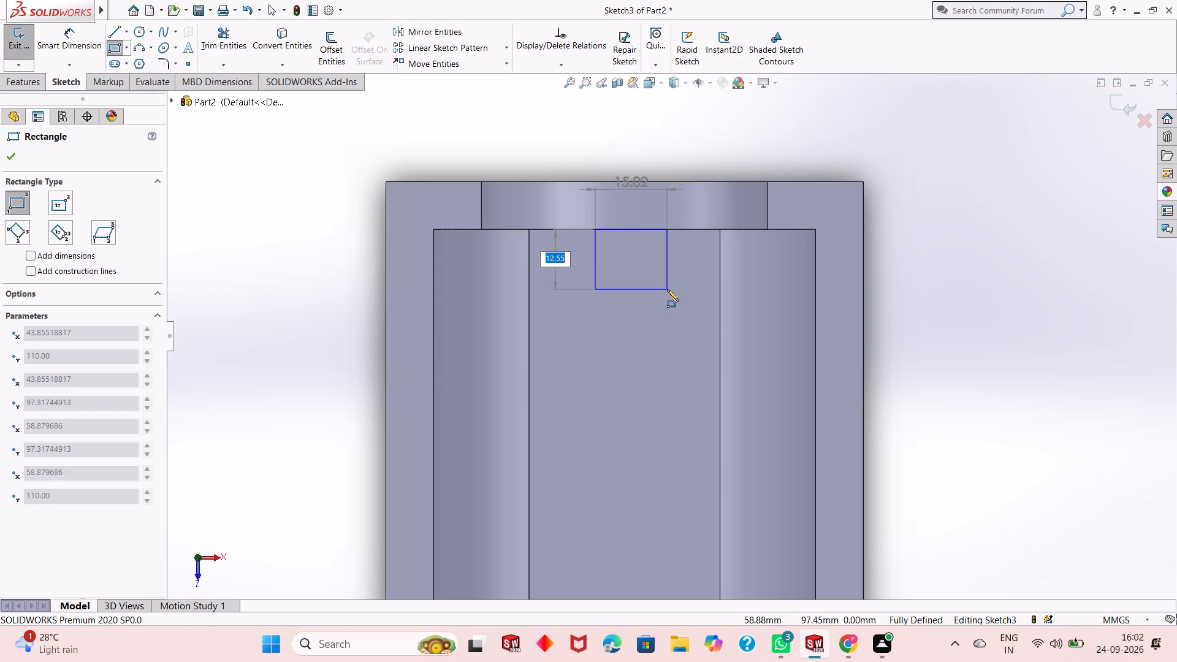
{"action": "left_click", "coordinate": [667, 289]}
{"action": "key", "text": "Escape"}
{"action": "key", "text": "Escape"}
{"action": "key", "text": "Escape"}
{"action": "key", "text": "Escape"}
{"action": "key", "text": "Escape"}
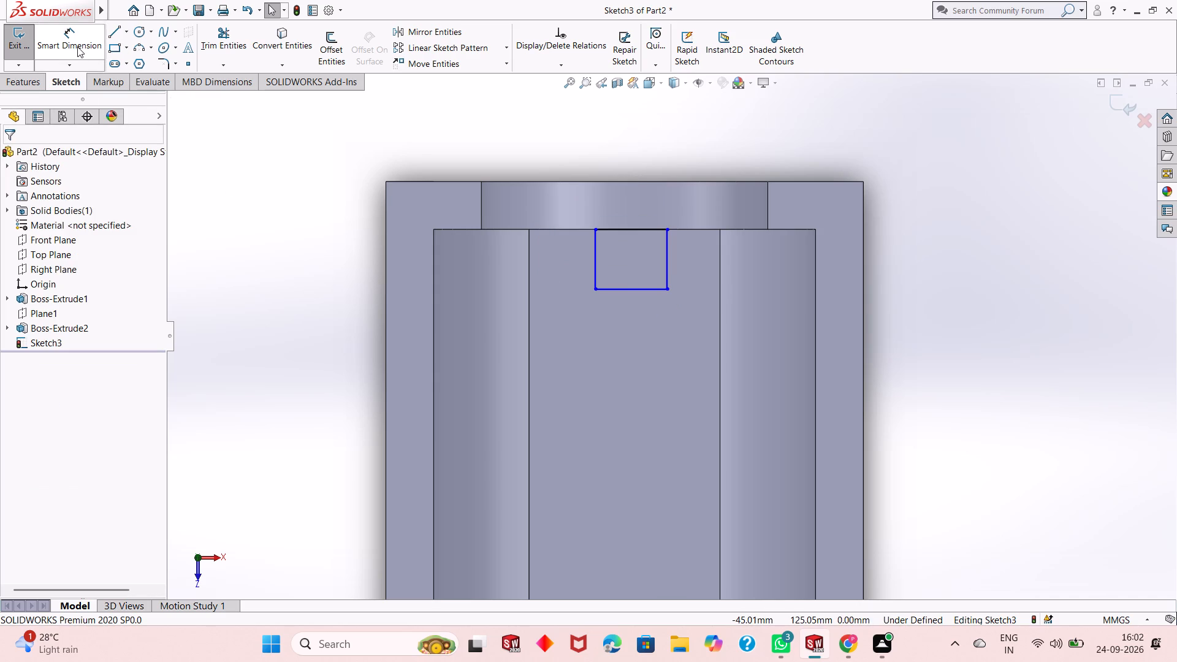
Dimension the second rectangle's width along the boss's far edge at 20 mm.
{"action": "left_click", "coordinate": [77, 47]}
{"action": "left_click", "coordinate": [624, 229]}
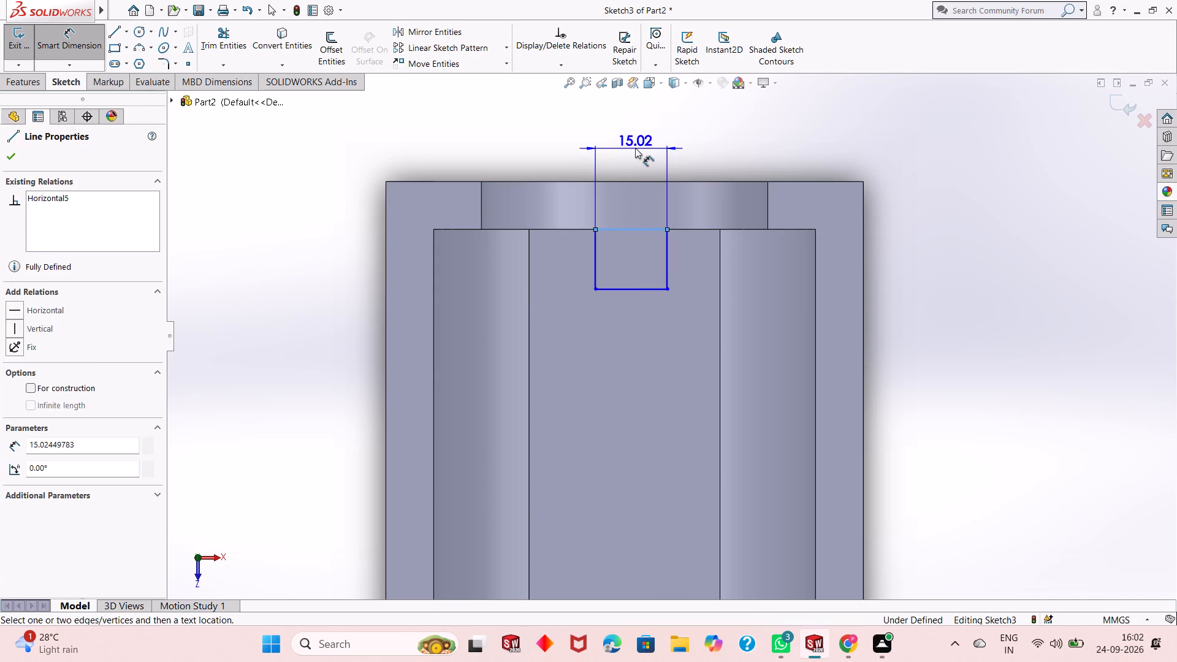
{"action": "left_click", "coordinate": [635, 148]}
{"action": "type", "text": "20"}
{"action": "key", "text": "Return"}
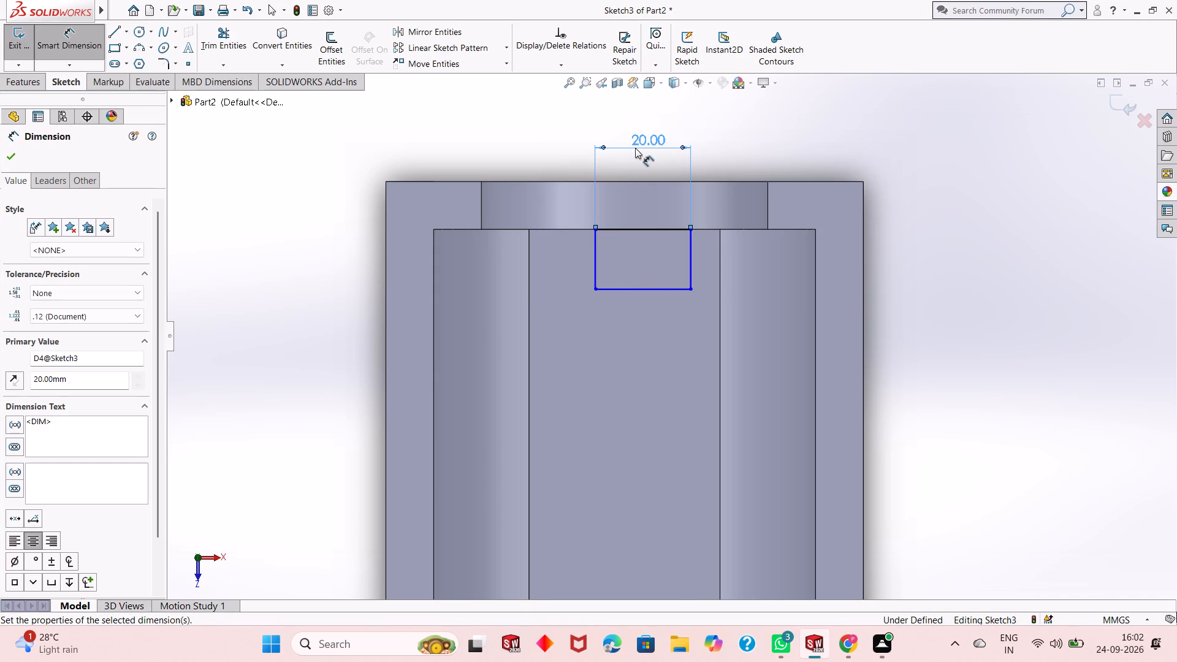
Dimension the horizontal distance from the second rectangle's upper-right corner to the block's upper-right corner at 40 mm.
{"action": "scroll", "coordinate": [672, 316], "scroll_direction": "up", "scroll_amount": 3}
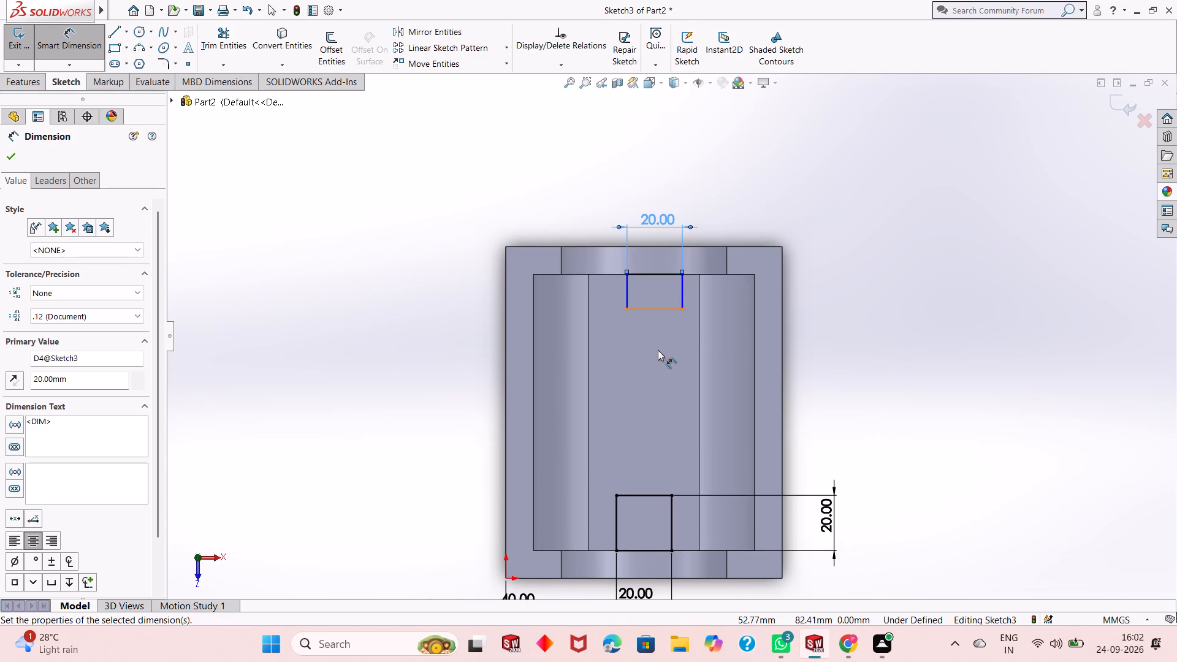
{"action": "scroll", "coordinate": [680, 328], "scroll_direction": "down", "scroll_amount": 1}
{"action": "scroll", "coordinate": [720, 243], "scroll_direction": "down", "scroll_amount": 1}
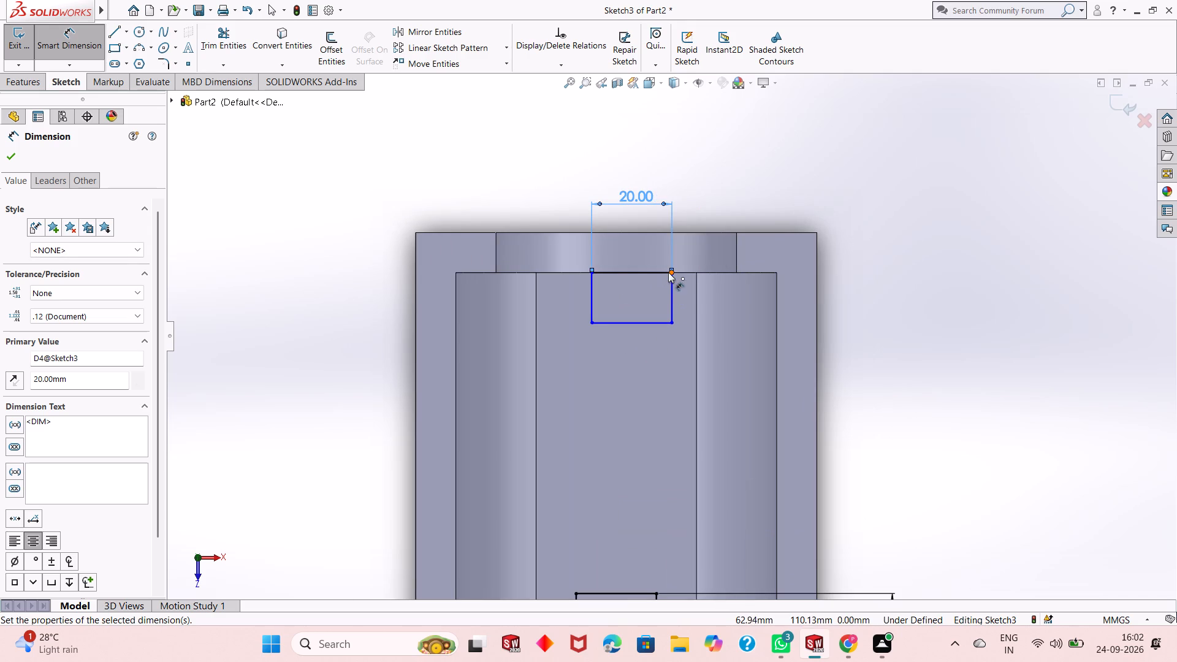
{"action": "left_click", "coordinate": [671, 275]}
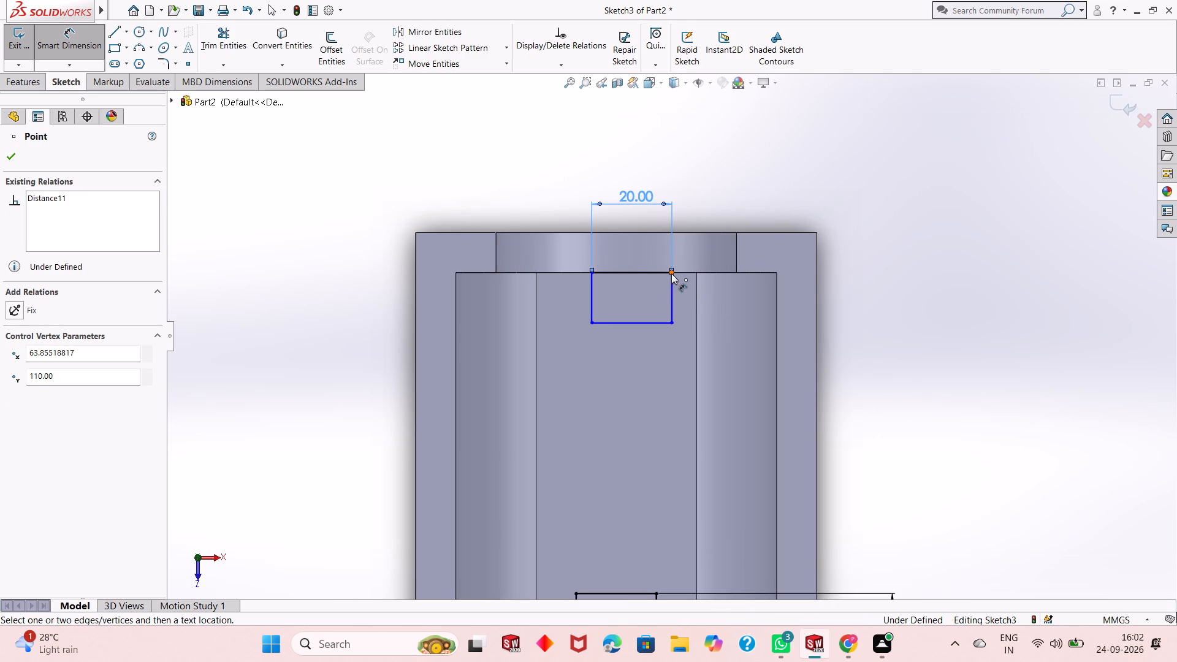
{"action": "left_click", "coordinate": [817, 233]}
{"action": "left_click", "coordinate": [774, 178]}
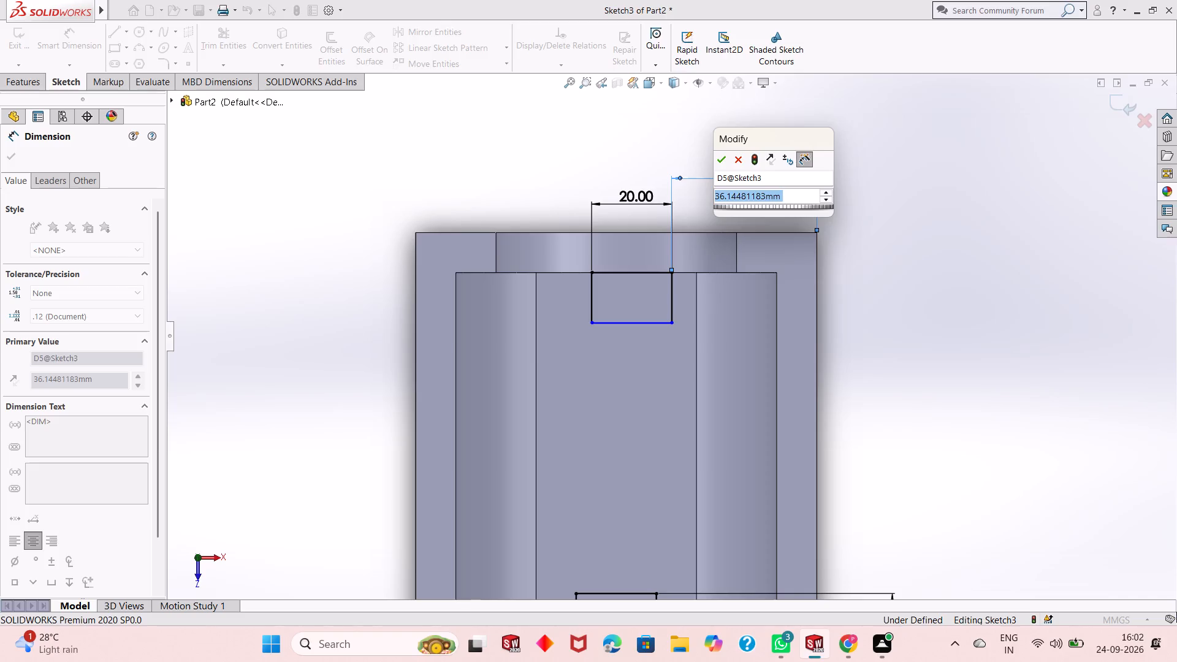
{"action": "type", "text": "40"}
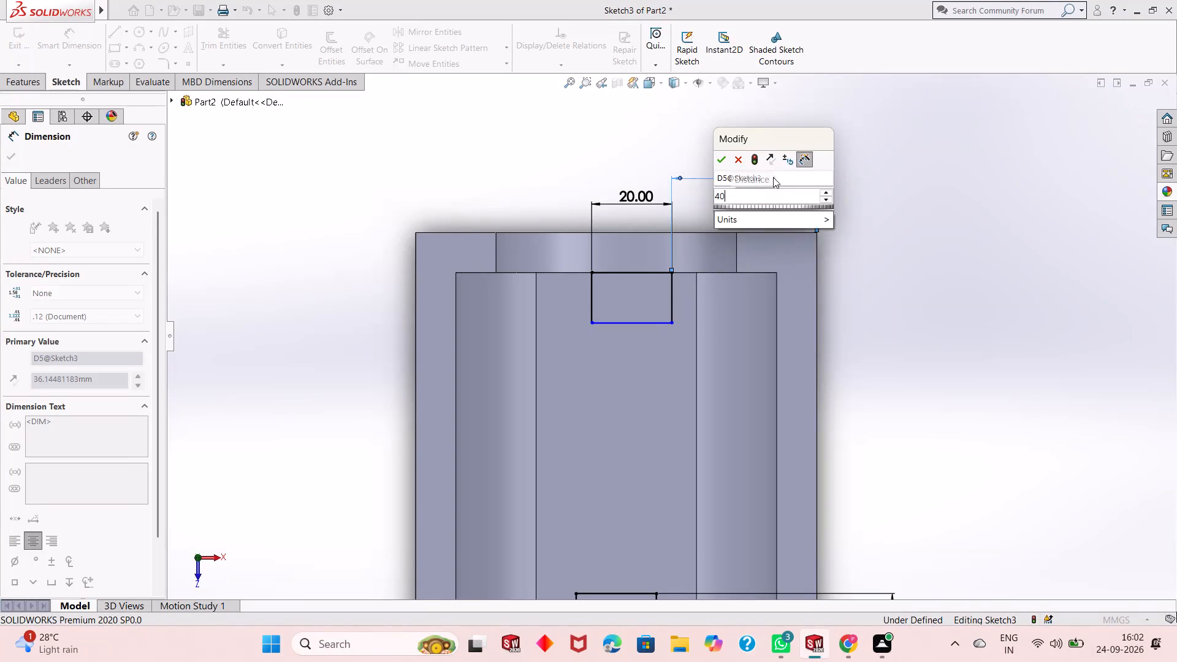
{"action": "key", "text": "Return"}
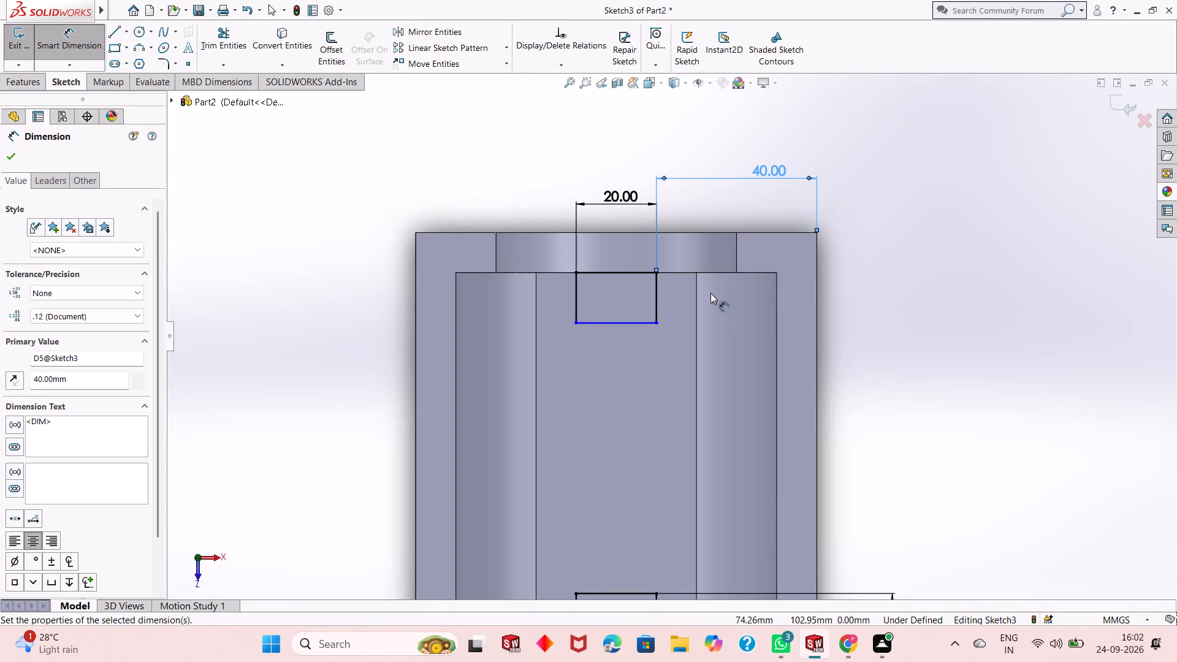
Dimension the second rectangle's right side at 20 mm.
{"action": "left_click", "coordinate": [653, 293]}
{"action": "left_click", "coordinate": [934, 280]}
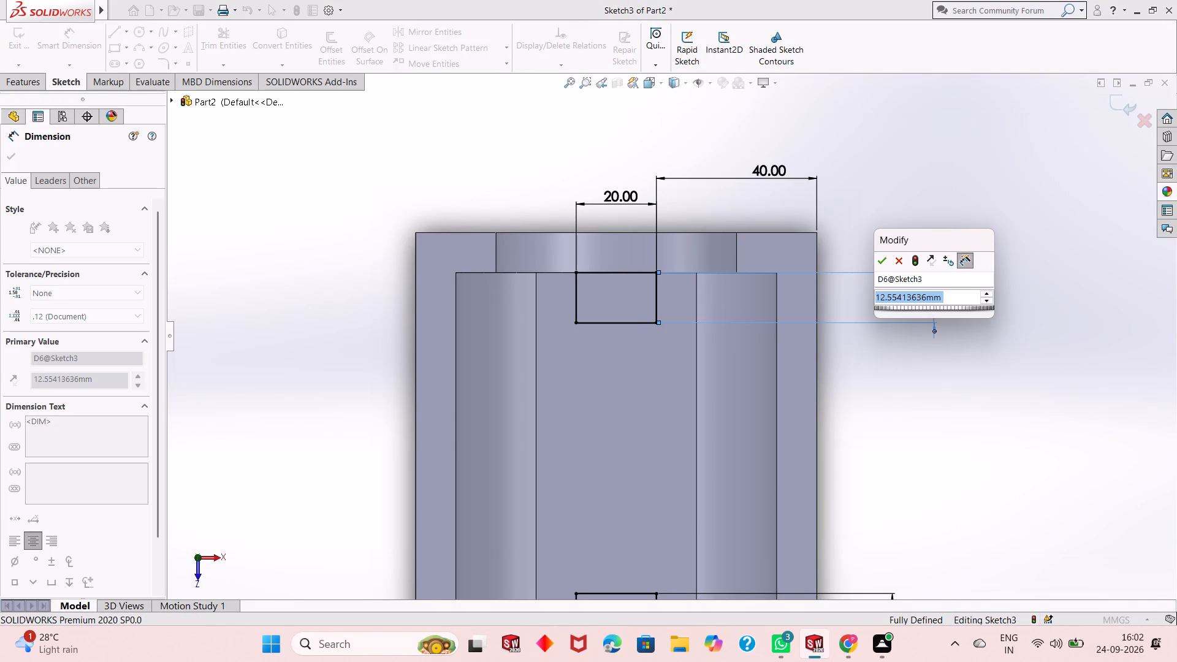
{"action": "type", "text": "20"}
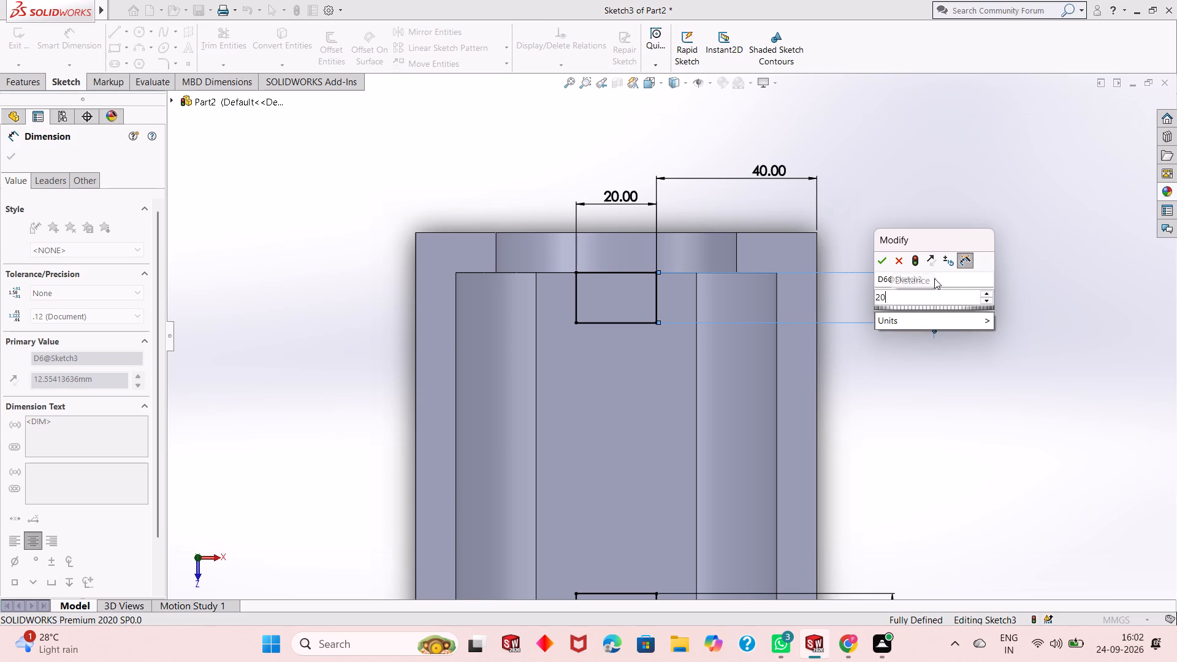
{"action": "key", "text": "Return"}
{"action": "right_click", "coordinate": [265, 208]}
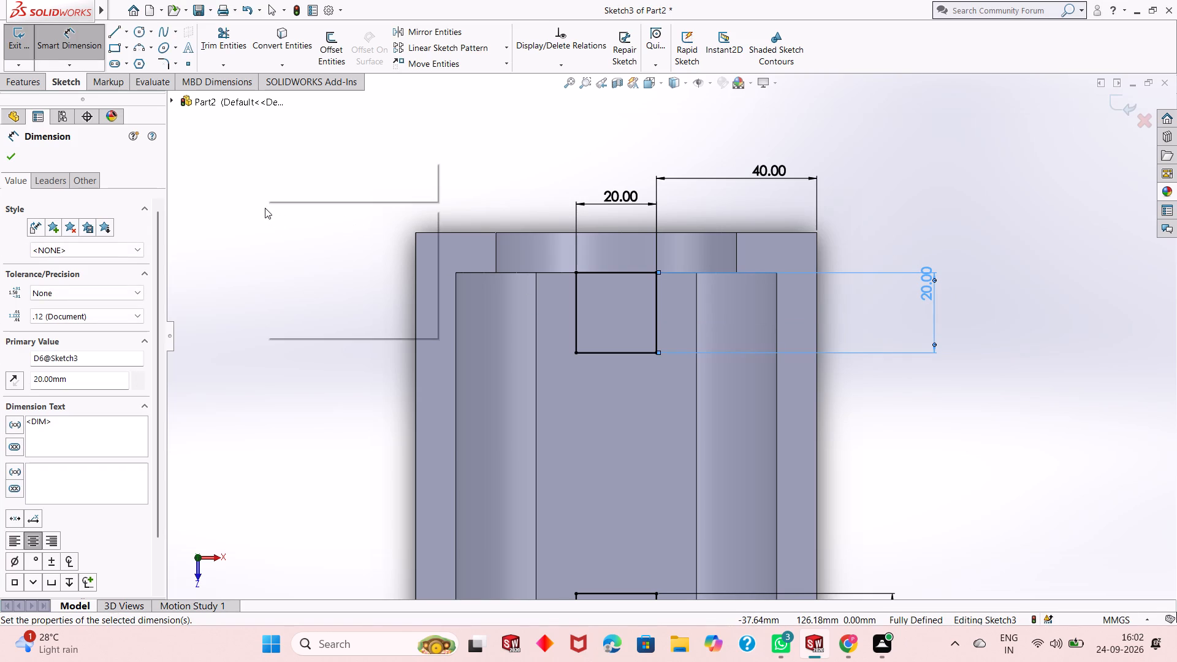
{"action": "left_click", "coordinate": [291, 249]}
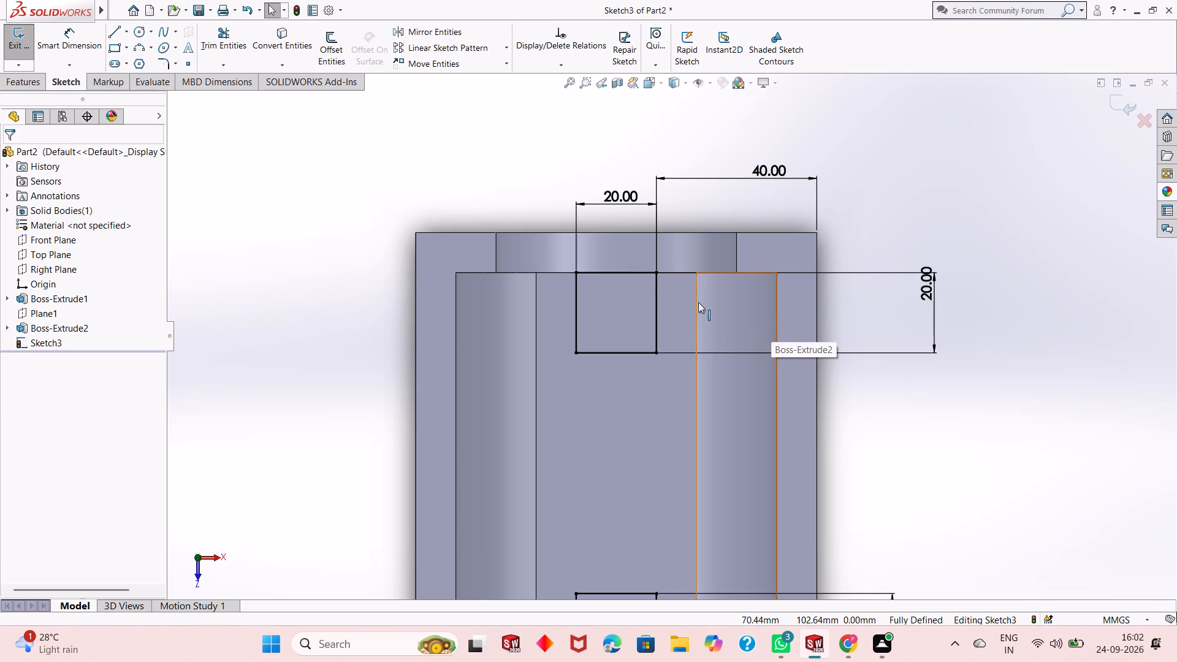
Cut both square profiles down into the boss with a blind Extruded Cut 30 mm deep.
{"action": "scroll", "coordinate": [661, 300], "scroll_direction": "up", "scroll_amount": 1}
{"action": "scroll", "coordinate": [729, 340], "scroll_direction": "down", "scroll_amount": 1}
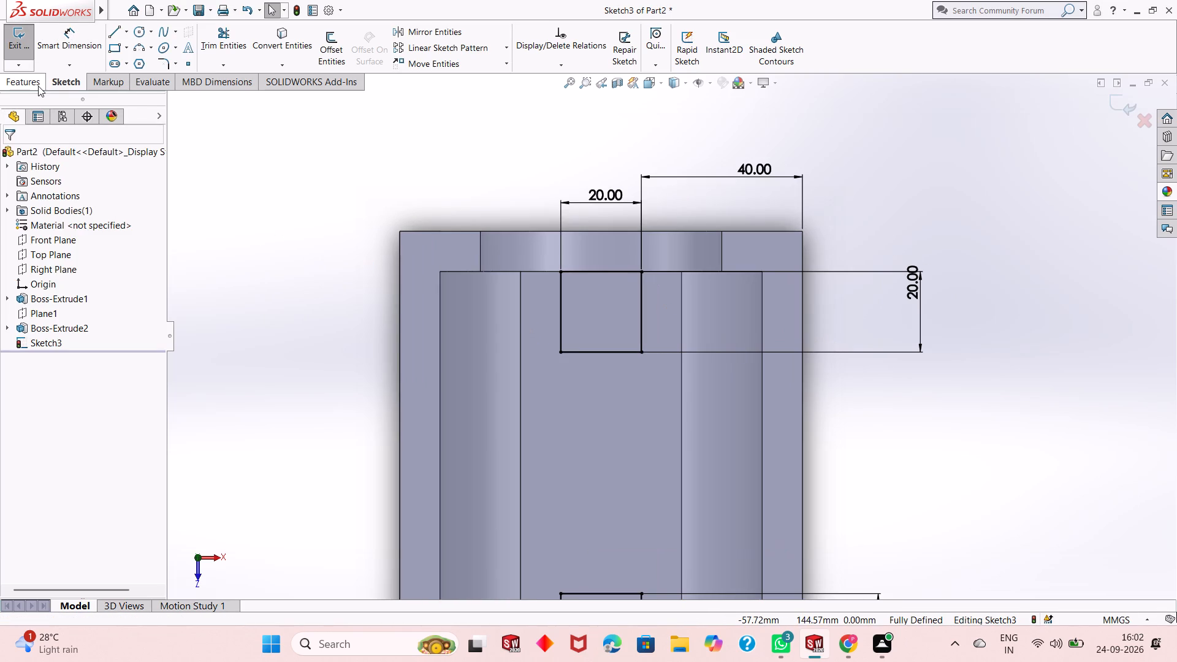
{"action": "left_click", "coordinate": [38, 86]}
{"action": "left_click", "coordinate": [202, 42]}
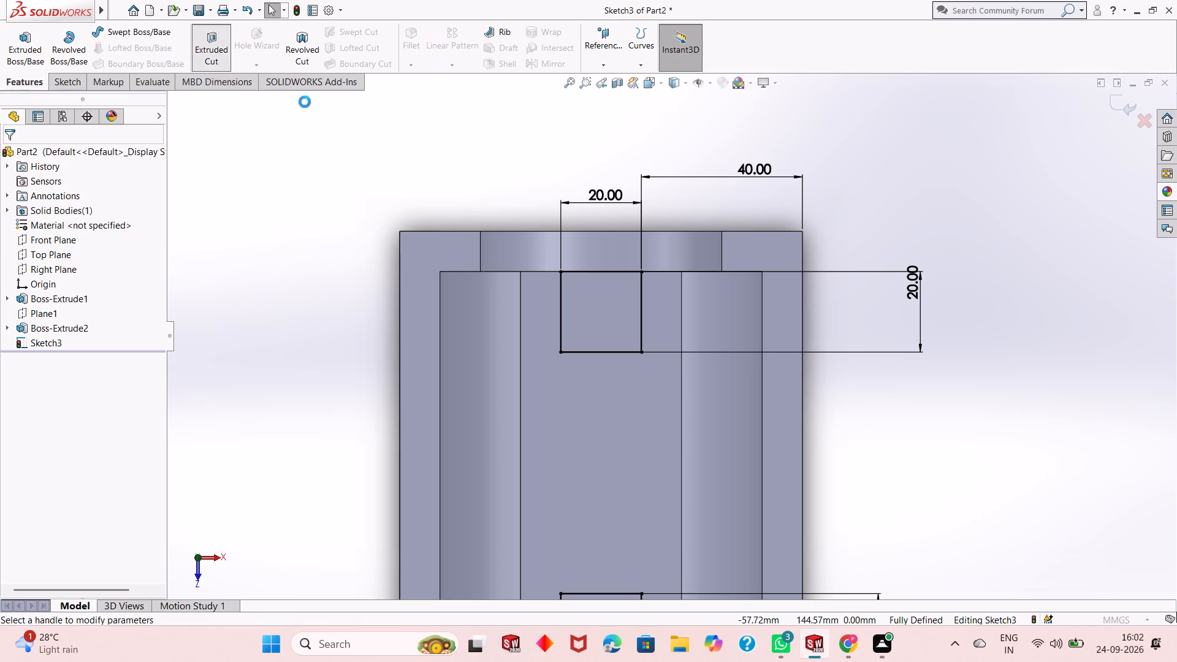
{"action": "middle_click_drag", "start_coordinate": [603, 416], "coordinate": [592, 327]}
{"action": "scroll", "coordinate": [550, 367], "scroll_direction": "up", "scroll_amount": 3}
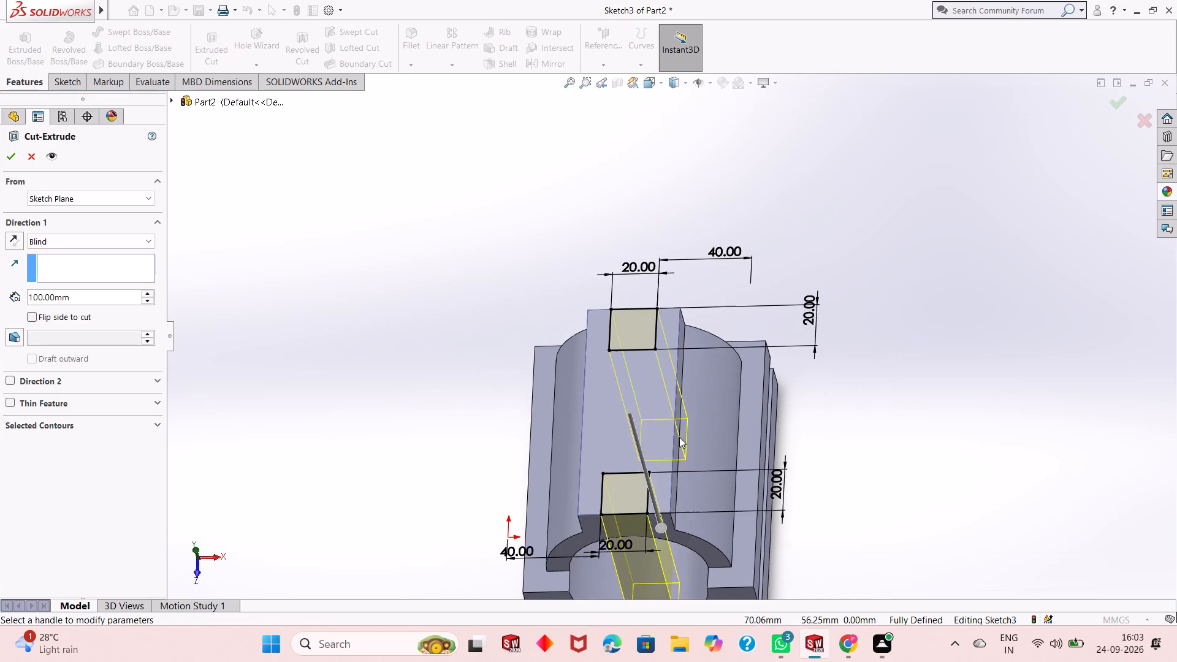
{"action": "middle_click_drag", "start_coordinate": [704, 473], "coordinate": [729, 362]}
{"action": "middle_click_drag", "start_coordinate": [758, 460], "coordinate": [732, 401]}
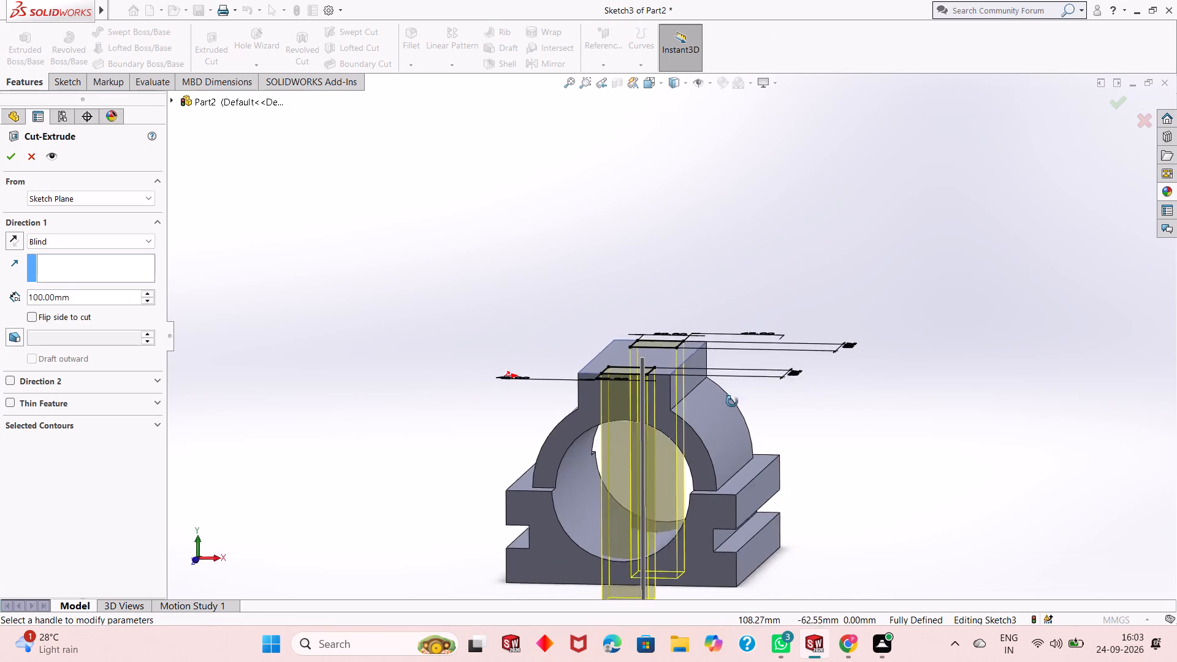
{"action": "middle_click_drag", "start_coordinate": [732, 401], "coordinate": [710, 414]}
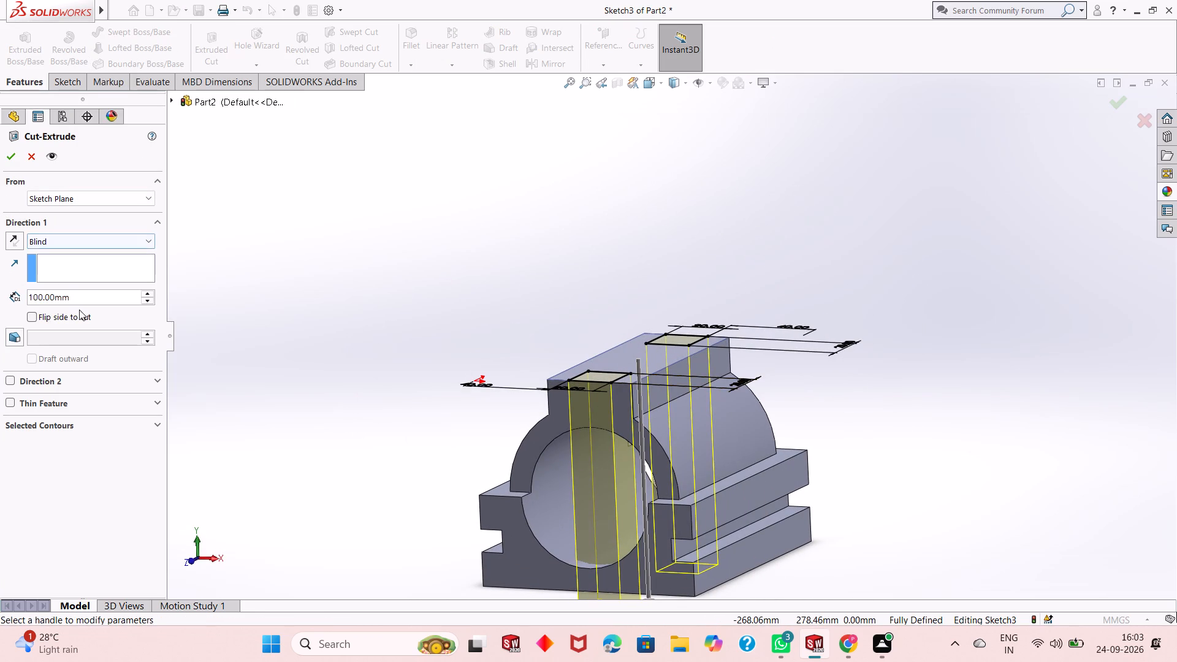
{"action": "double_click", "coordinate": [86, 293]}
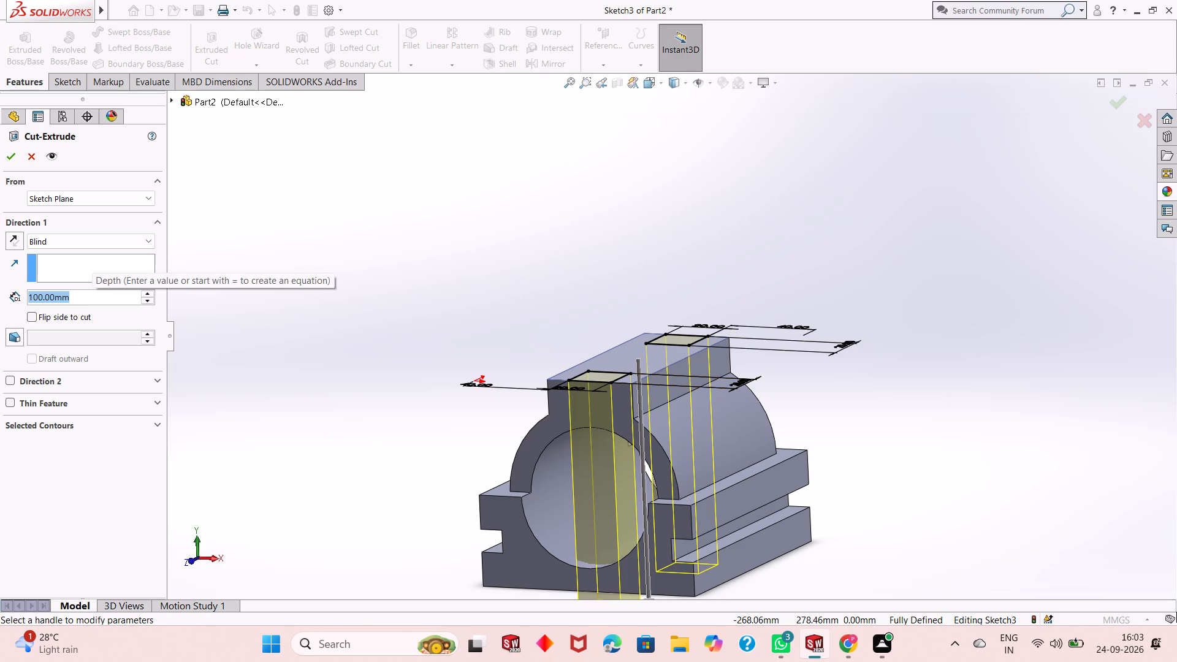
{"action": "type", "text": "30"}
{"action": "key", "text": "Return"}
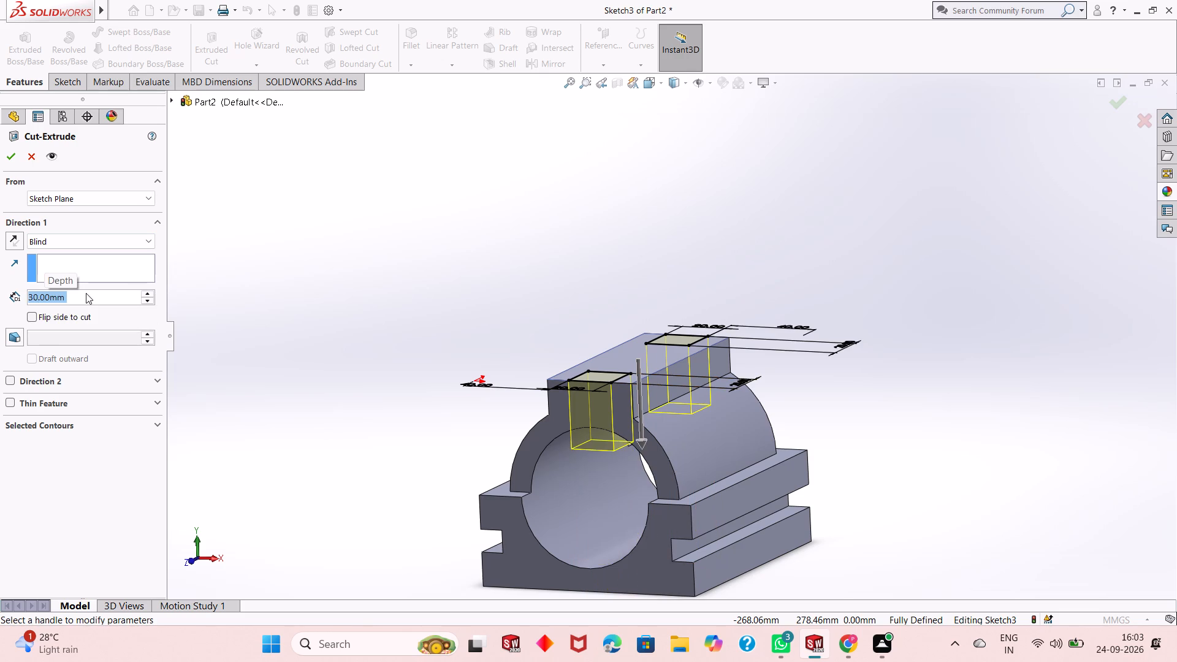
{"action": "left_click", "coordinate": [10, 155]}
{"action": "key", "text": "Escape"}
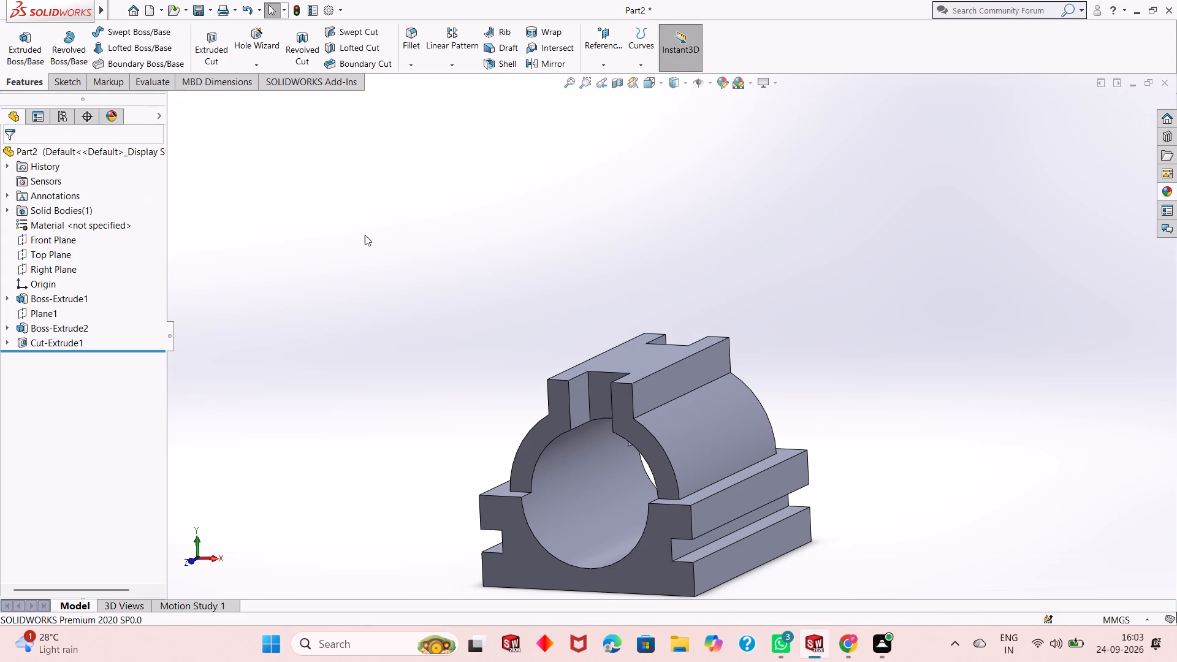
Open a new sketch on the top face of the slotted boss.
{"action": "middle_click_drag", "start_coordinate": [498, 322], "coordinate": [499, 329]}
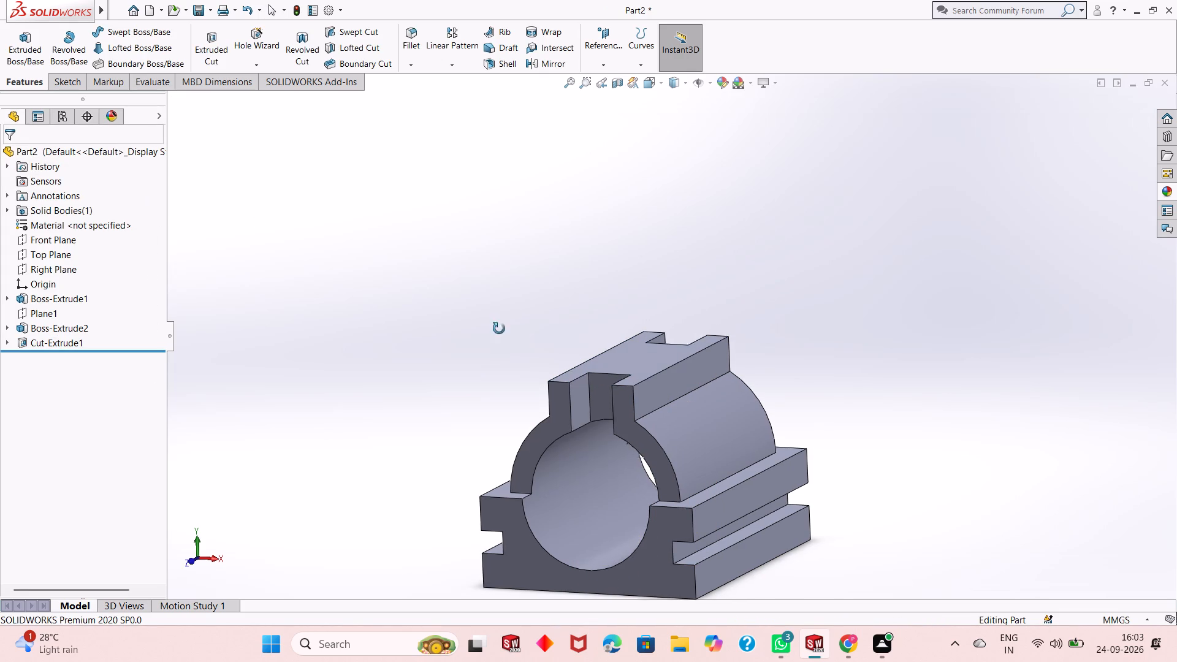
{"action": "middle_click_drag", "start_coordinate": [499, 329], "coordinate": [502, 386]}
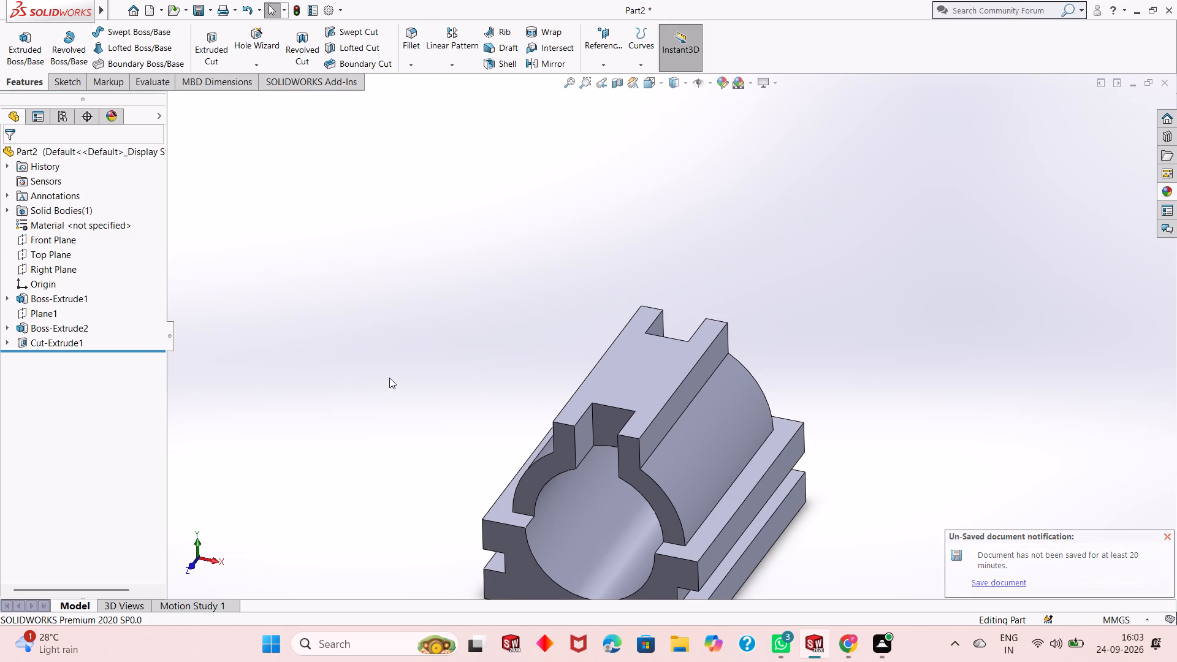
{"action": "left_click", "coordinate": [619, 378]}
{"action": "left_click", "coordinate": [672, 344]}
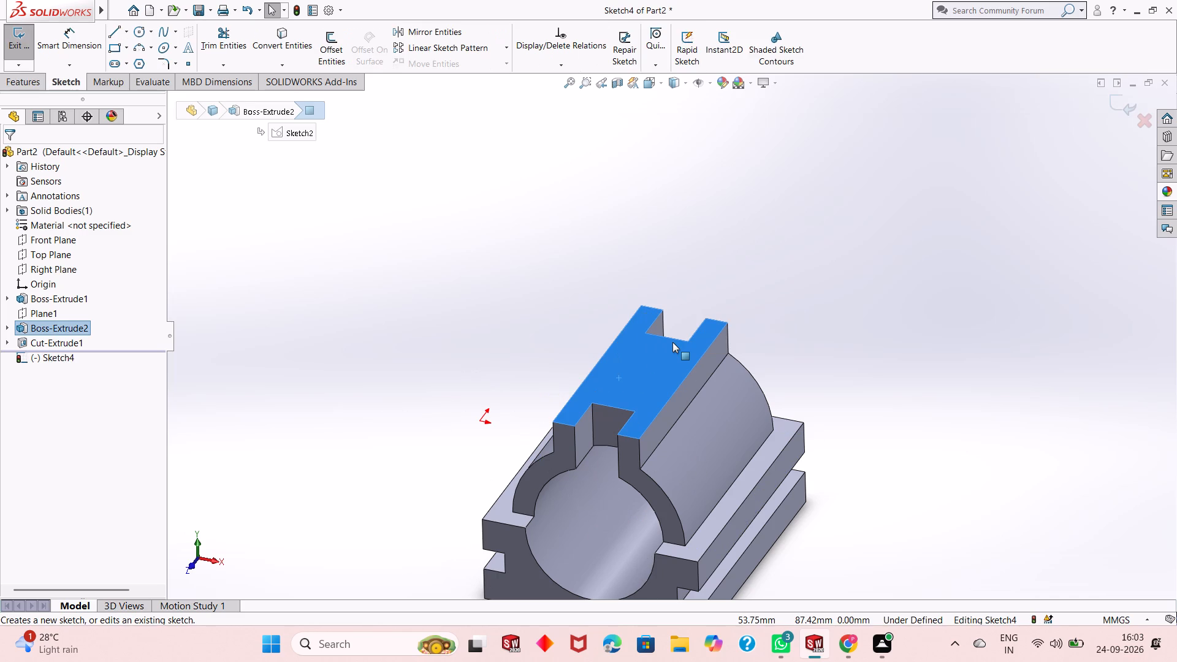
{"action": "key", "text": "ctrl+8"}
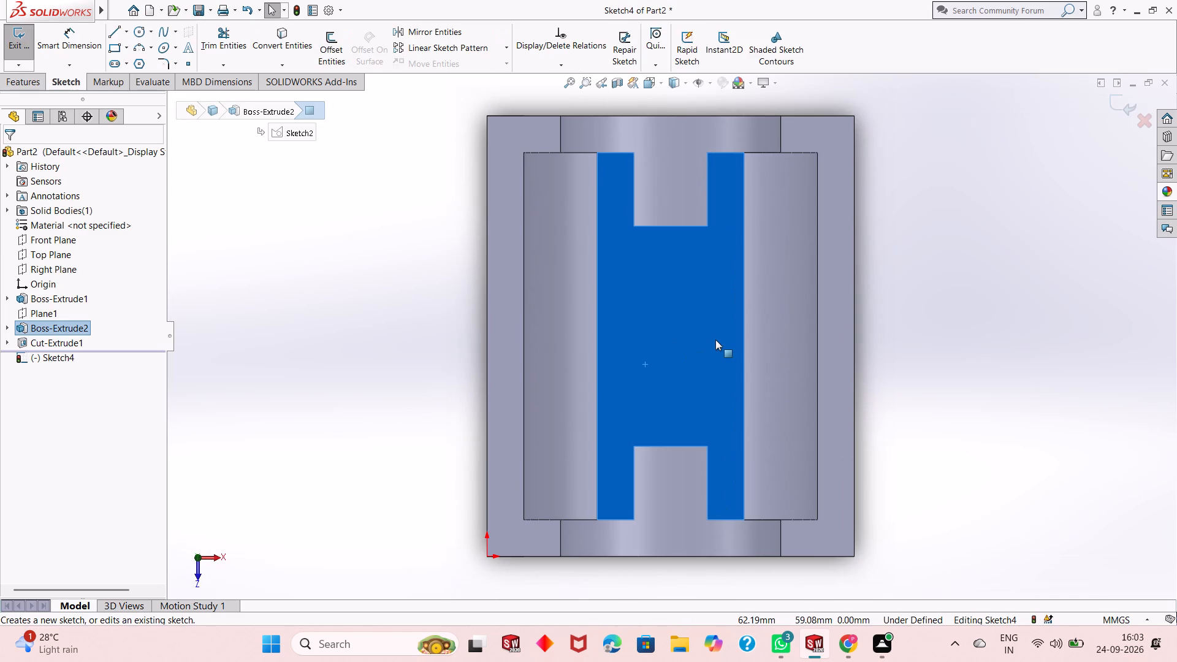
{"action": "key", "text": "Escape"}
Sketch a circle about 22 mm in diameter near the centre of the boss's top face, vertically aligned with the slot midpoint.
{"action": "scroll", "coordinate": [556, 370], "scroll_direction": "up", "scroll_amount": 2}
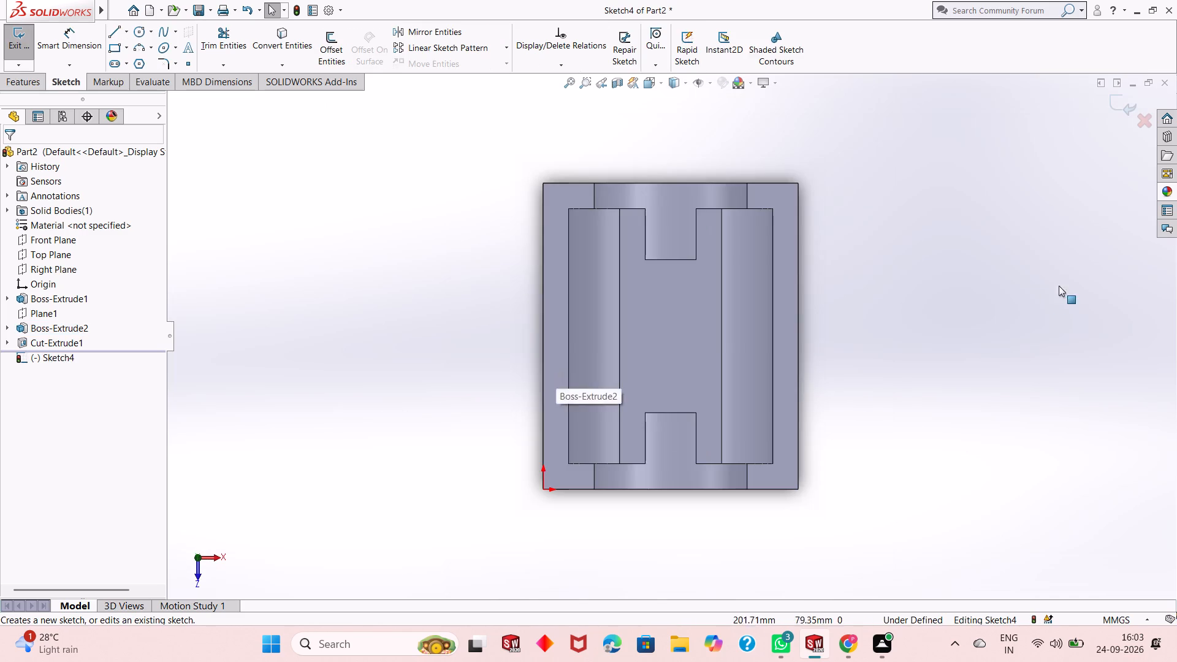
{"action": "scroll", "coordinate": [991, 332], "scroll_direction": "down", "scroll_amount": 1}
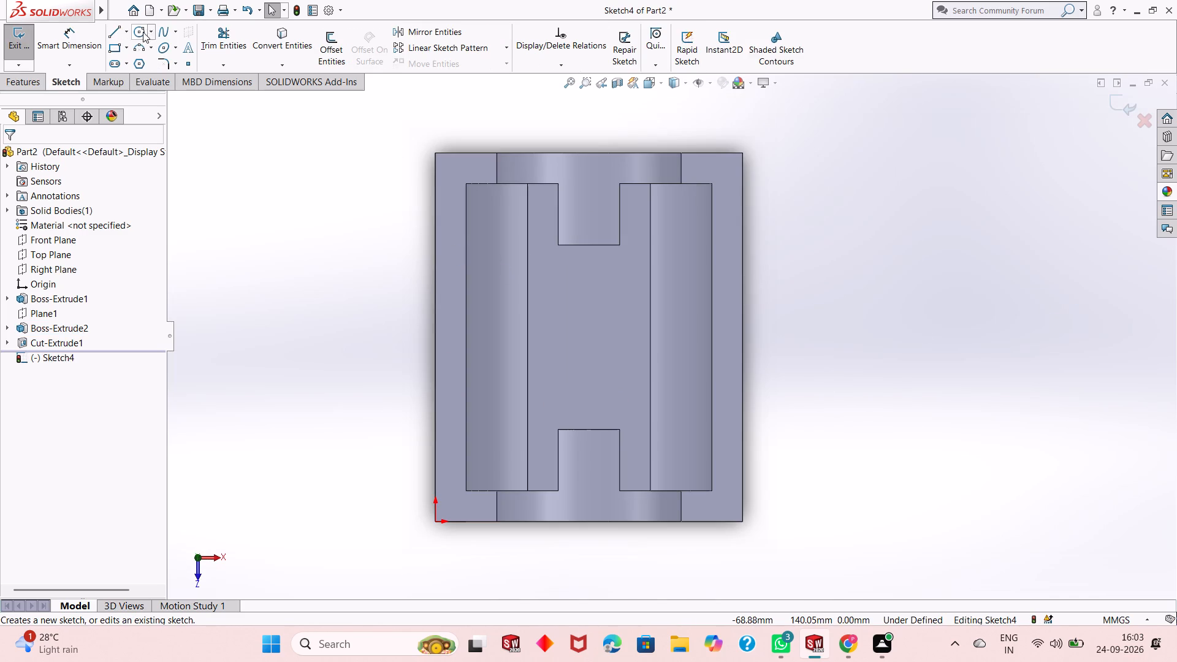
{"action": "left_click", "coordinate": [137, 37]}
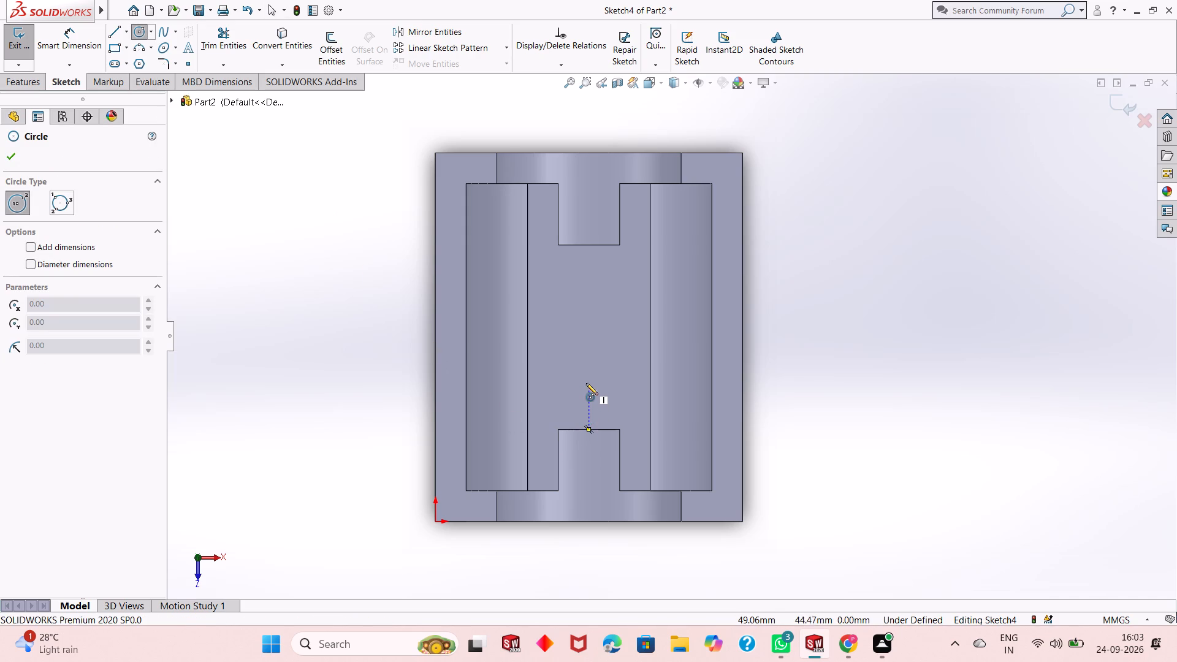
{"action": "left_click", "coordinate": [591, 333]}
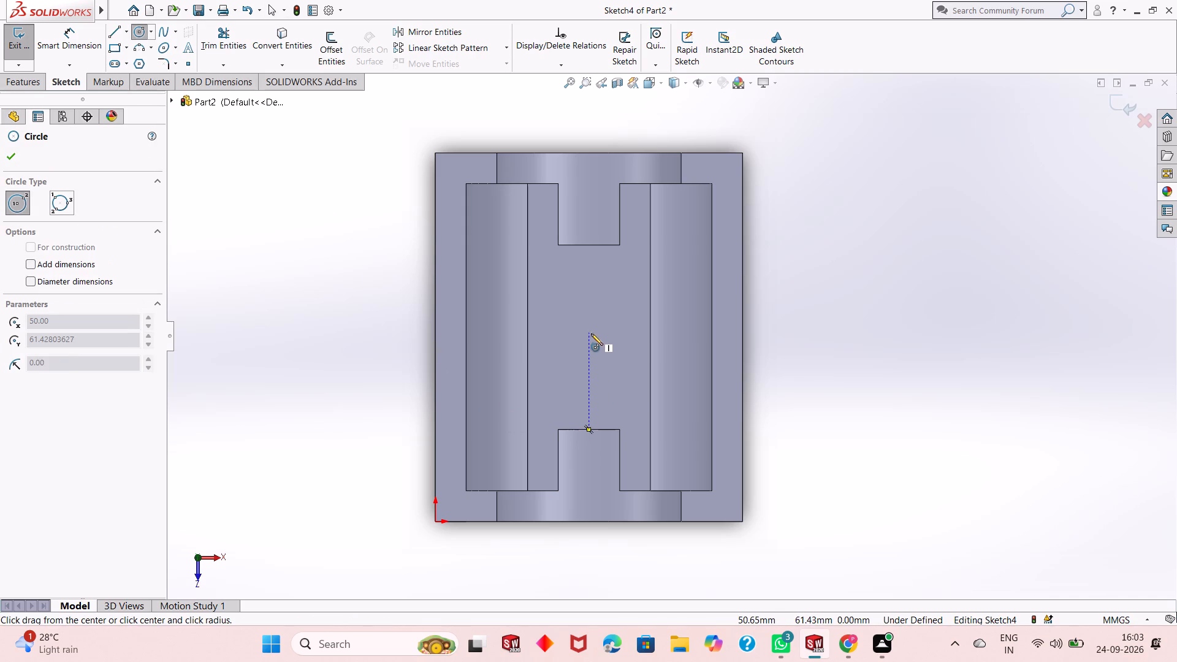
{"action": "left_click", "coordinate": [595, 366]}
{"action": "key", "text": "Escape"}
{"action": "key", "text": "Escape"}
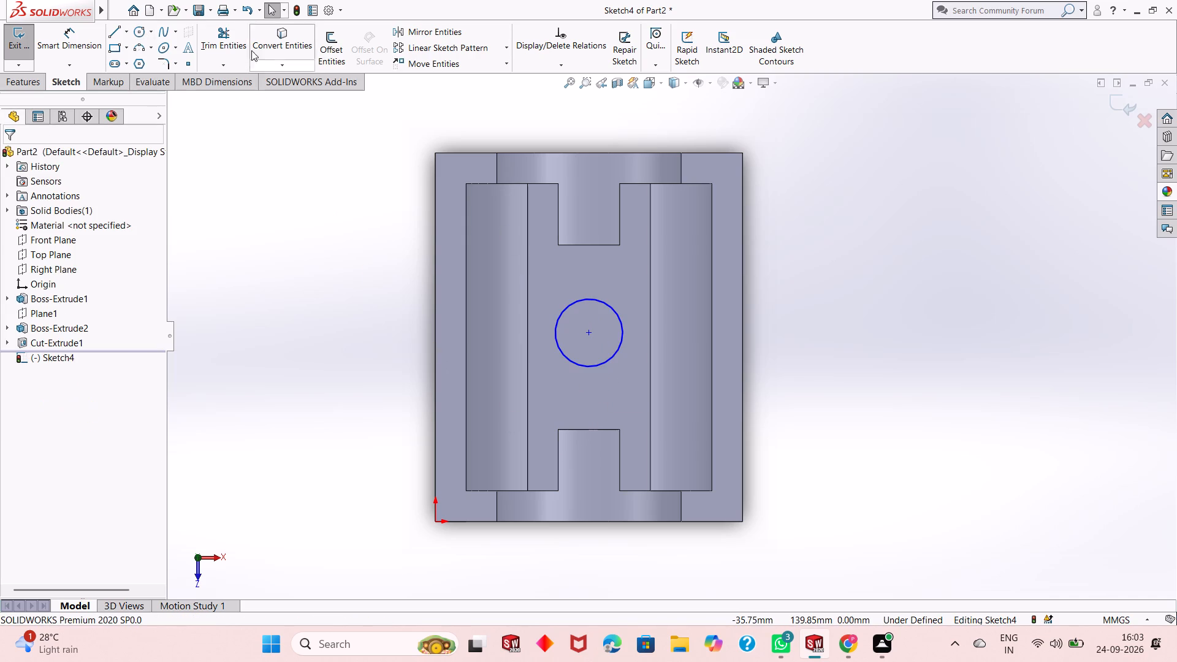
{"action": "key", "text": "Escape"}
{"action": "key", "text": "Escape"}
Dimension the circle's diameter at 30 mm.
{"action": "left_click", "coordinate": [92, 45]}
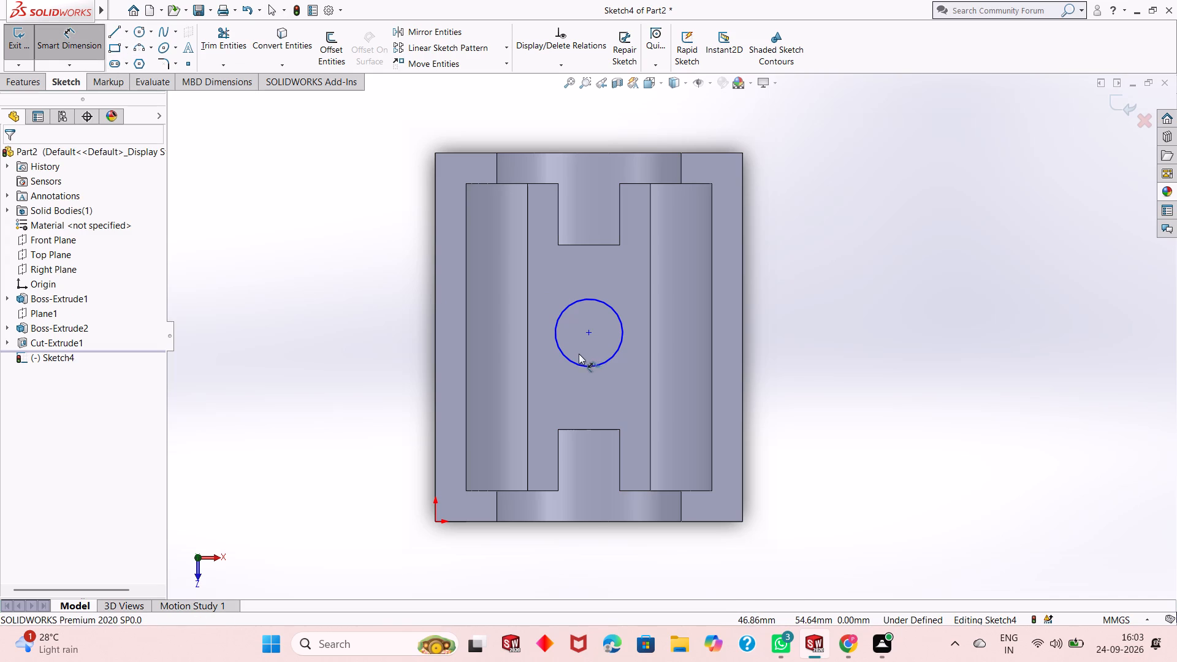
{"action": "left_click", "coordinate": [565, 360]}
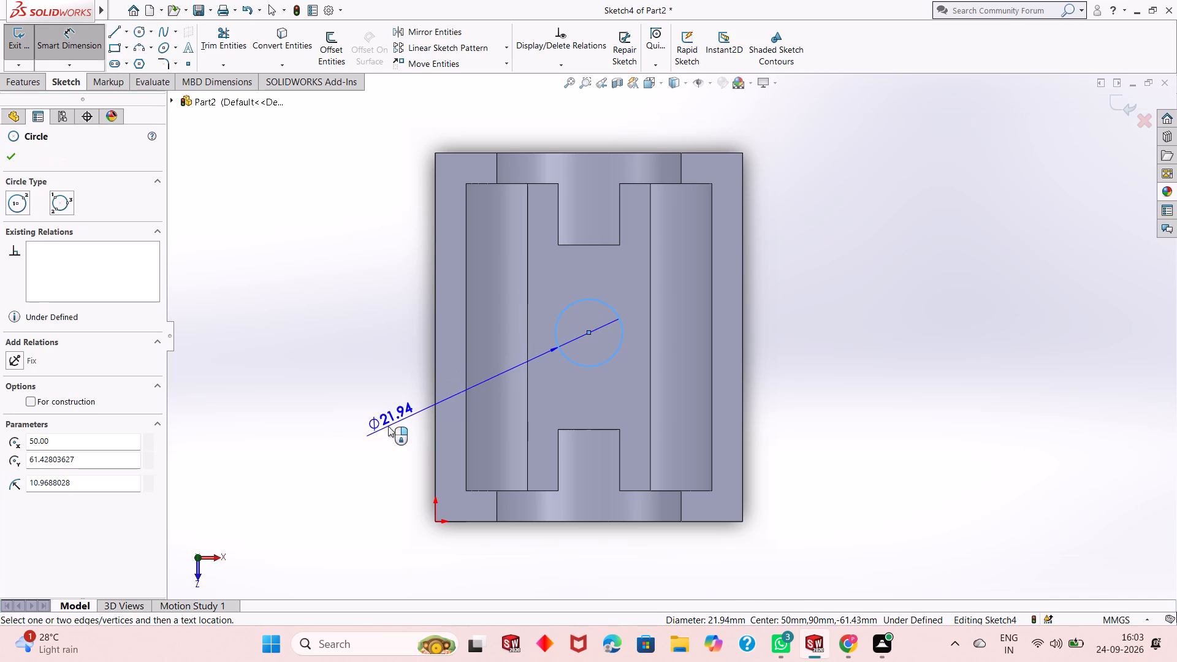
{"action": "left_click", "coordinate": [361, 439]}
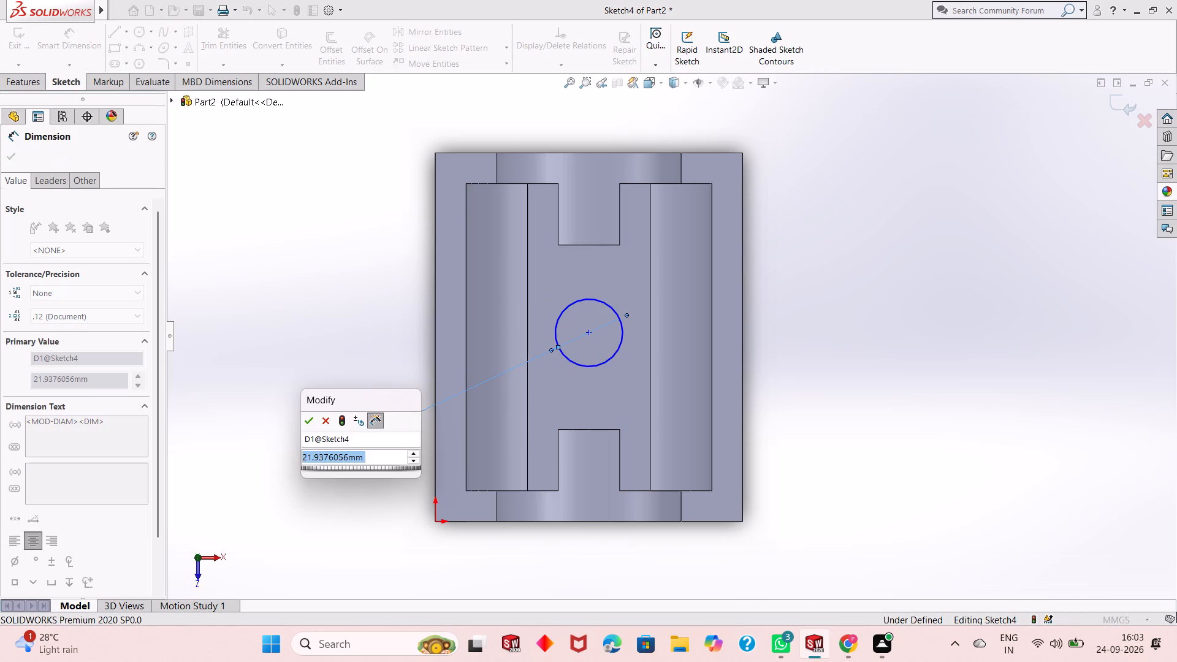
{"action": "type", "text": "30"}
{"action": "key", "text": "Return"}
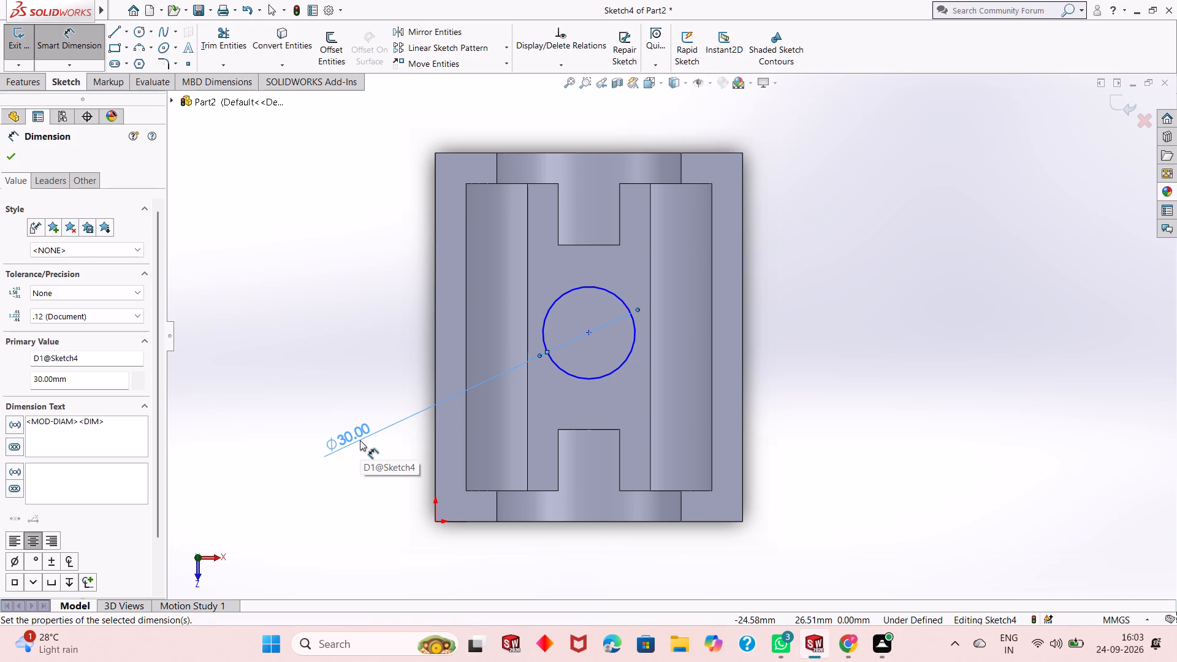
Dimension the horizontal distance from the origin to the circle's centre at 50 mm.
{"action": "left_click", "coordinate": [588, 334]}
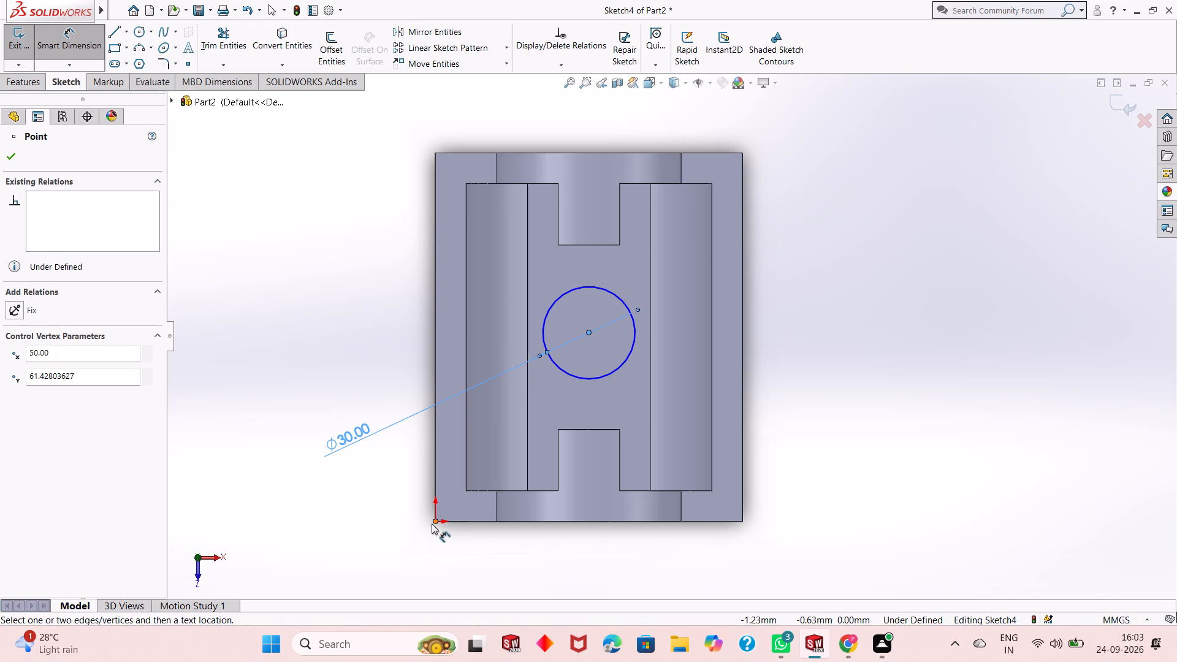
{"action": "left_click", "coordinate": [436, 523]}
{"action": "left_click", "coordinate": [505, 565]}
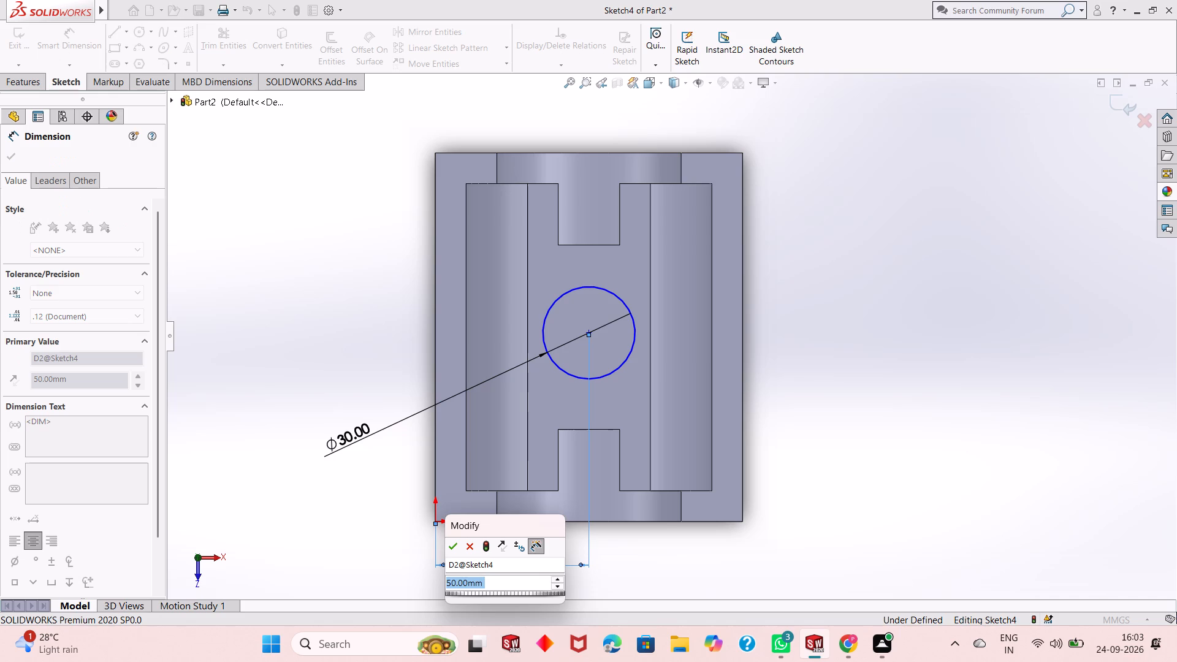
{"action": "key", "text": "Return"}
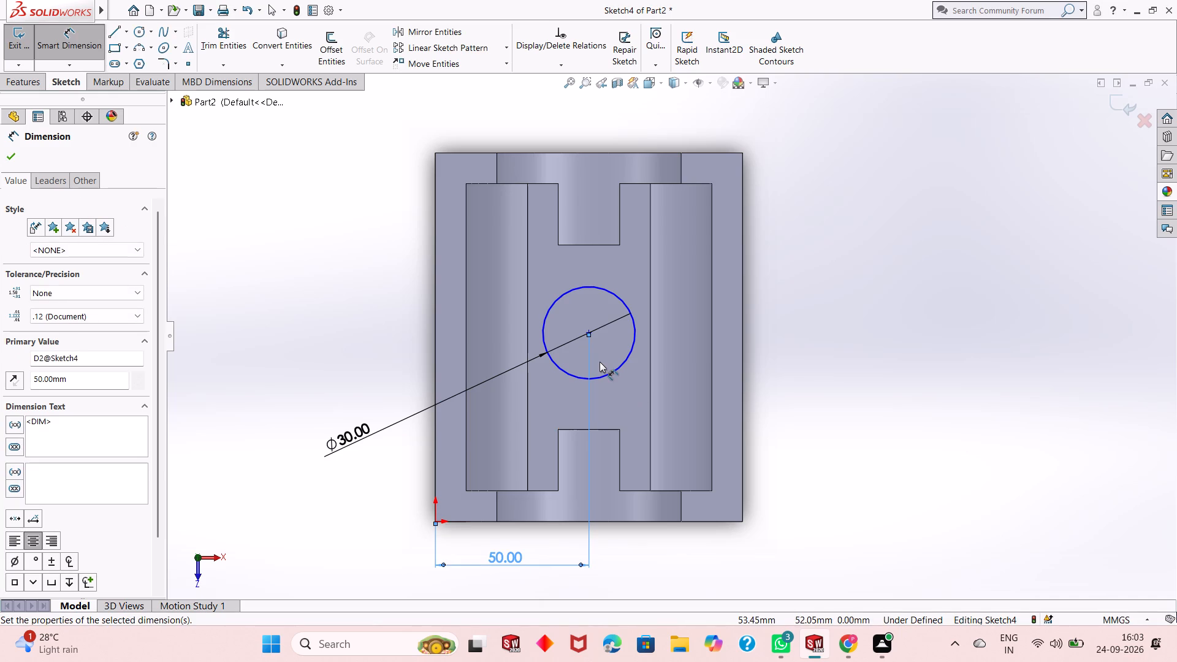
Dimension the vertical distance from the lower slot's upper-left corner to the circle's centre at 30 mm.
{"action": "left_click", "coordinate": [590, 331]}
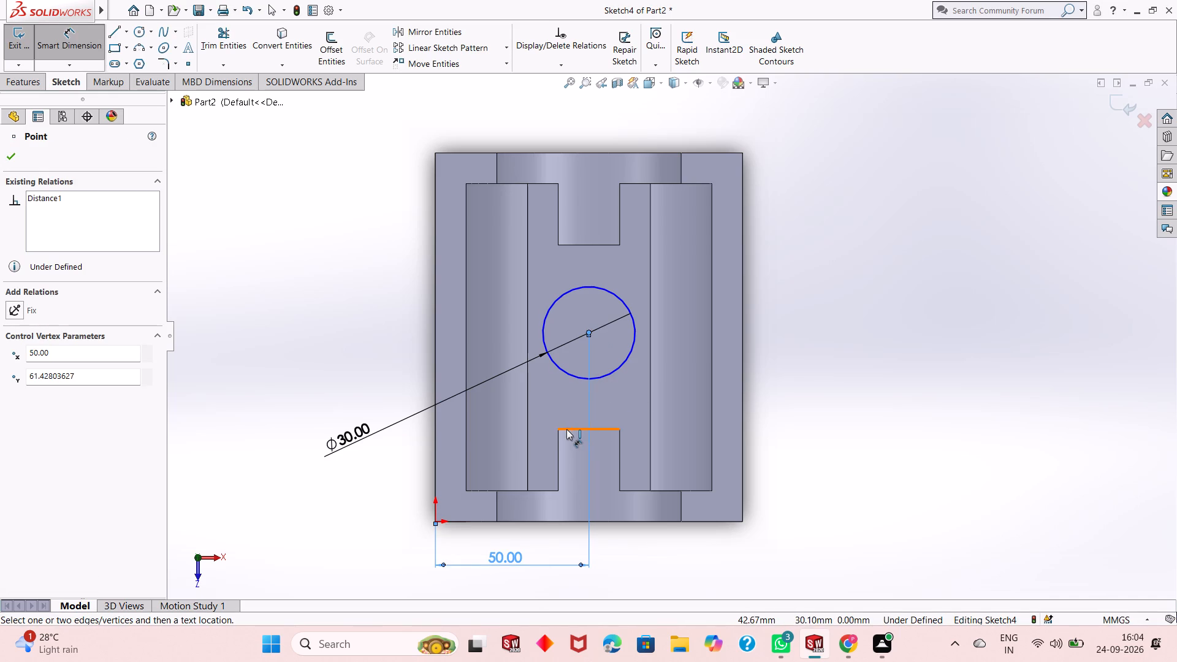
{"action": "left_click", "coordinate": [558, 430]}
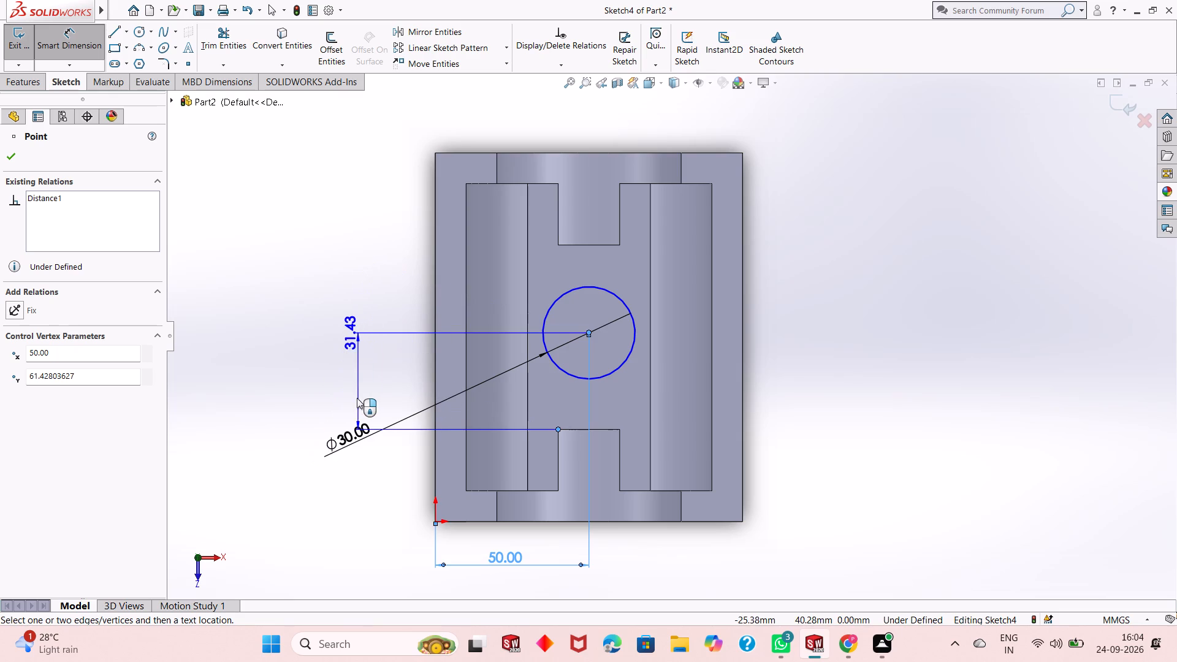
{"action": "left_click", "coordinate": [356, 398]}
{"action": "type", "text": "30"}
{"action": "key", "text": "Return"}
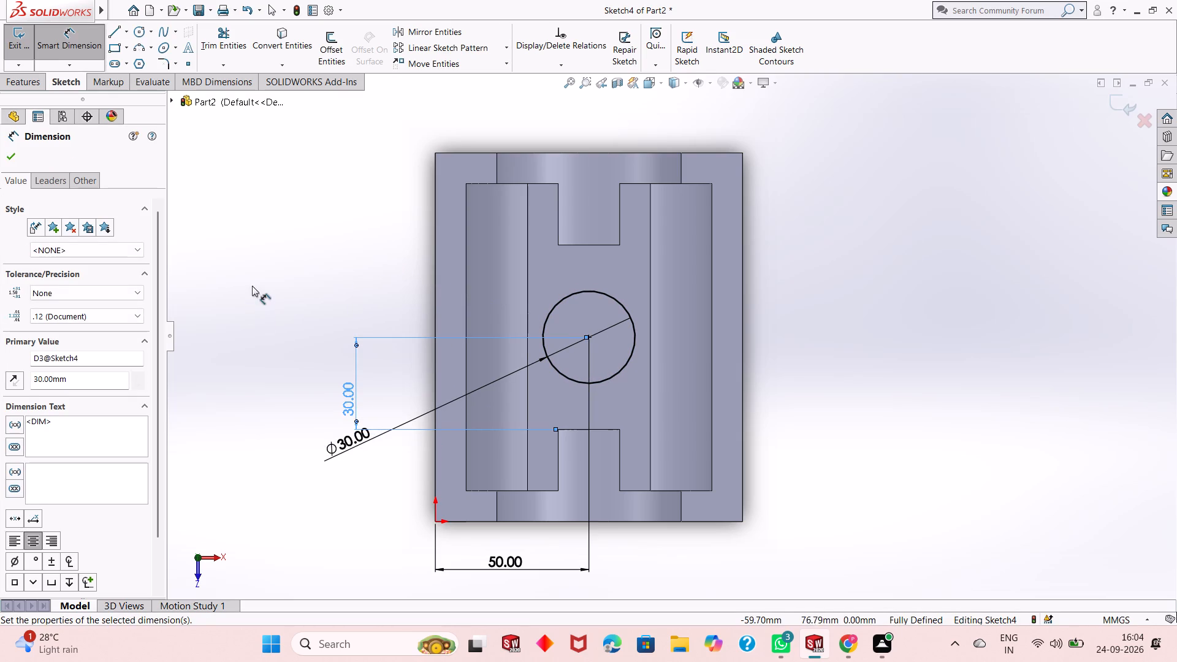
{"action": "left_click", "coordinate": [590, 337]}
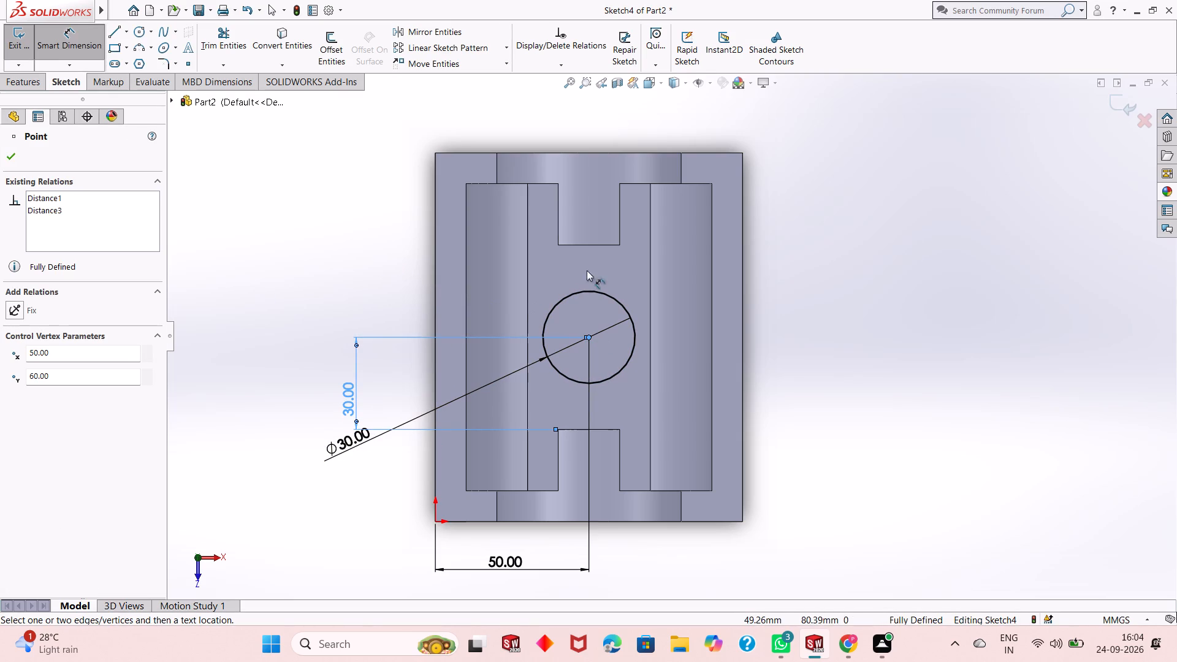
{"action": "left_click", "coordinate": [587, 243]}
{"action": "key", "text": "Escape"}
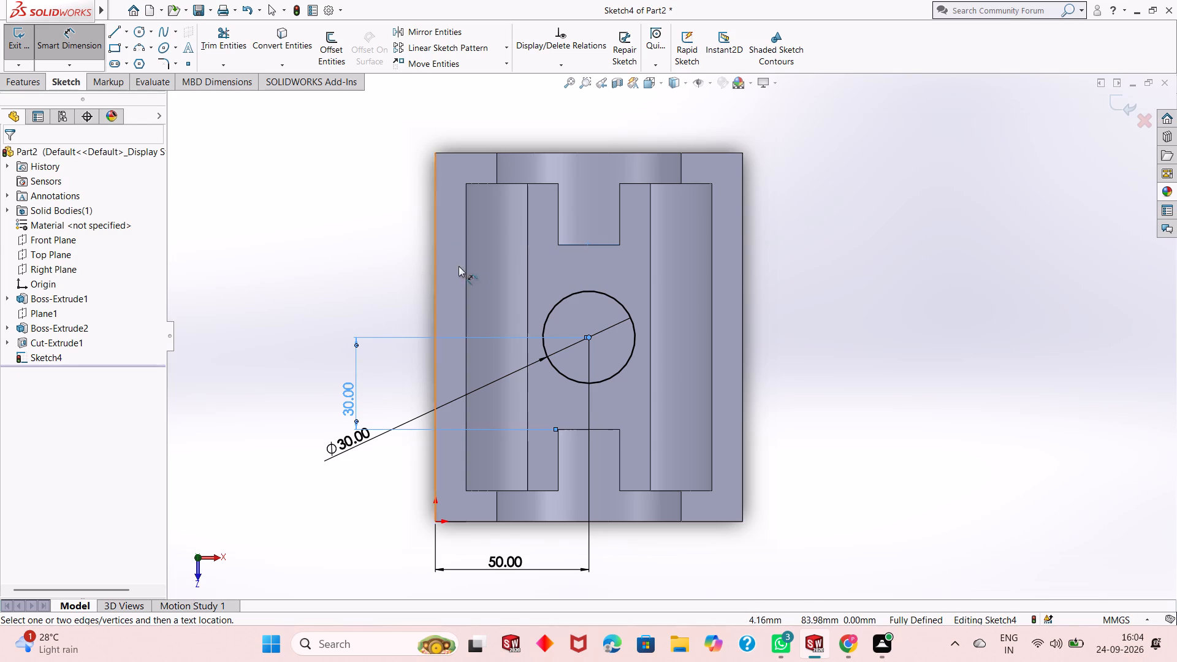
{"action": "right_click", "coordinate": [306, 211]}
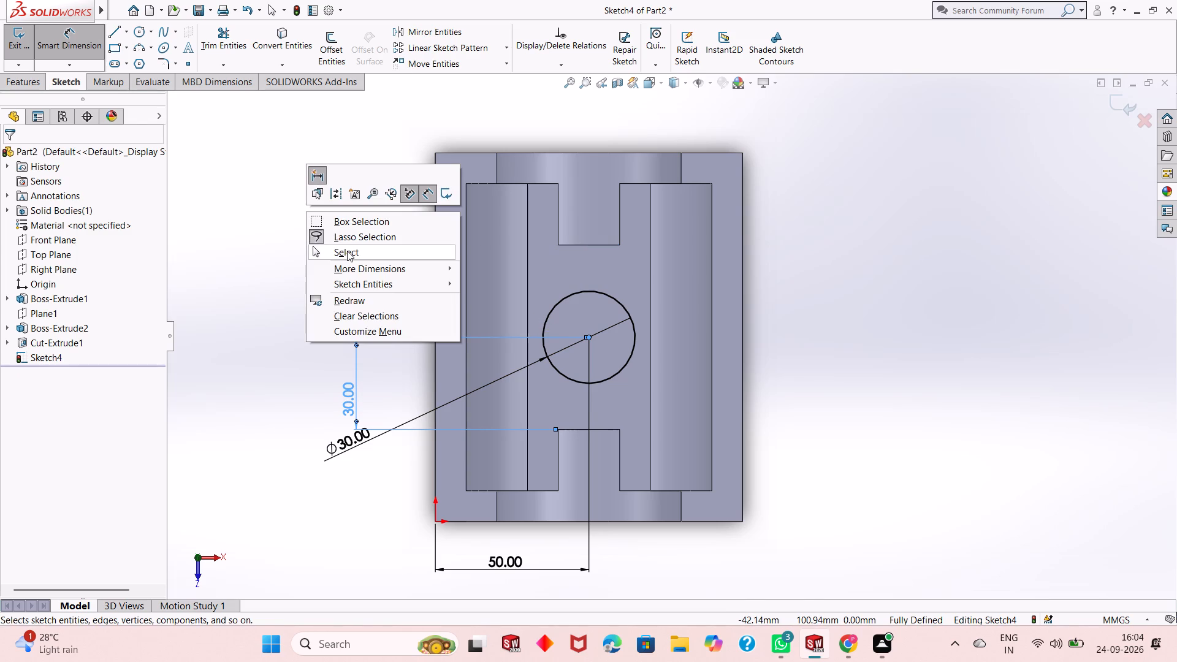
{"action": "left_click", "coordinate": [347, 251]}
Cut the circle down through the boss with a blind Extruded Cut 30 mm deep.
{"action": "middle_click_drag", "start_coordinate": [582, 419], "coordinate": [593, 289]}
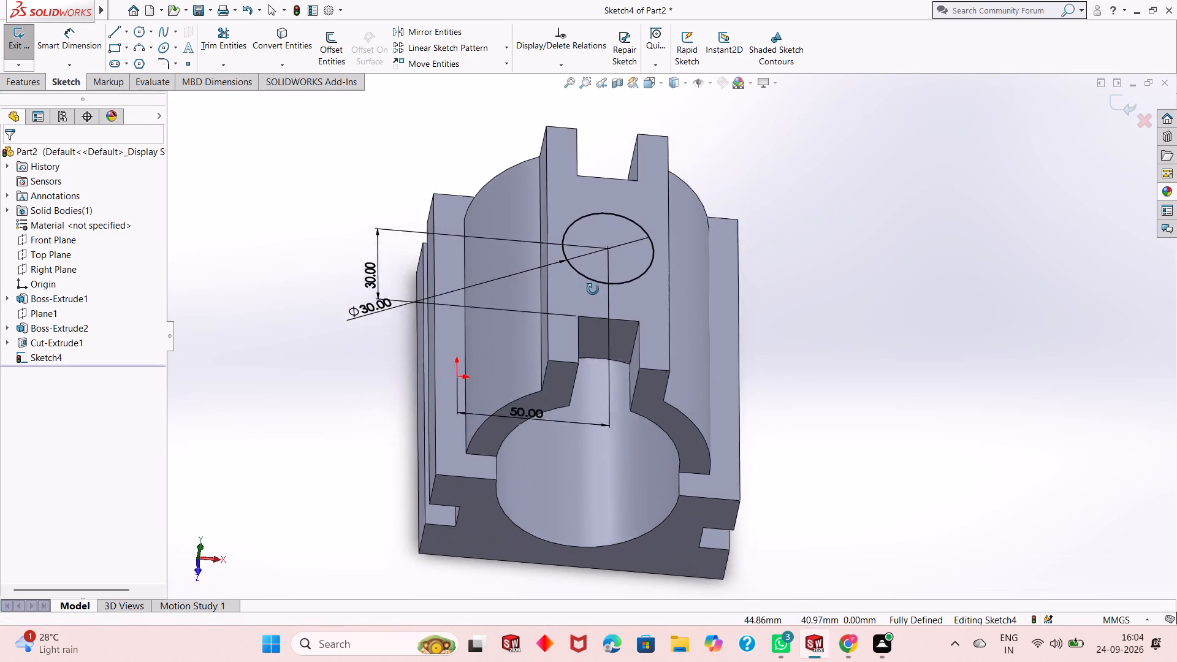
{"action": "middle_click_drag", "start_coordinate": [593, 289], "coordinate": [554, 208]}
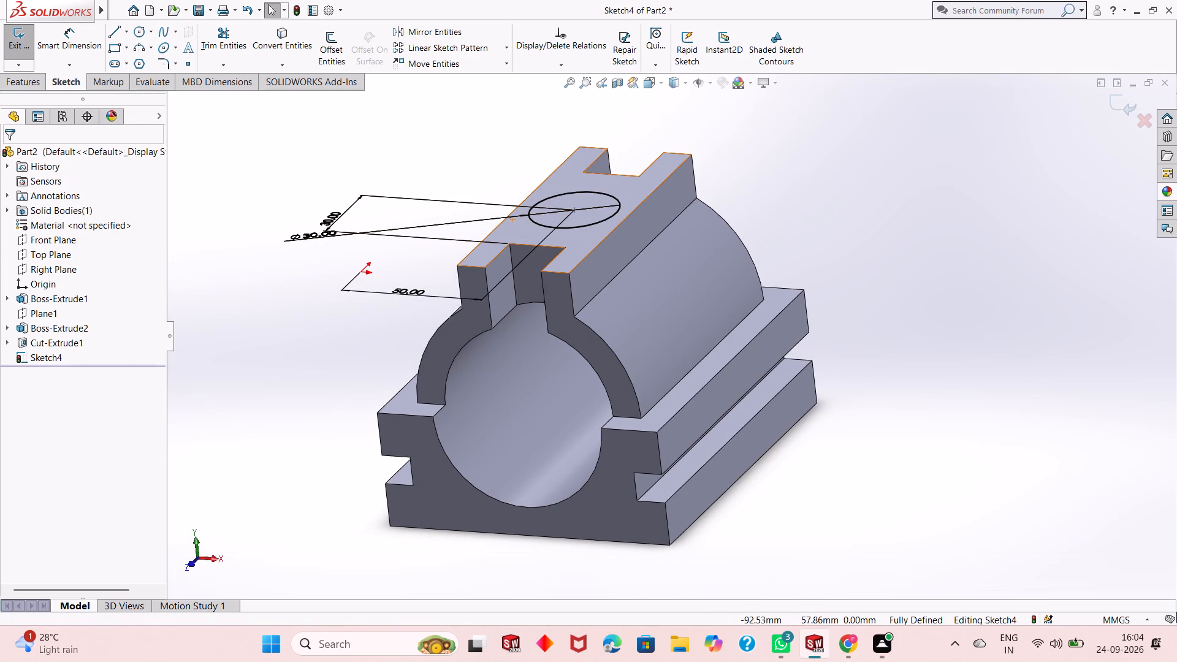
{"action": "left_click", "coordinate": [32, 86]}
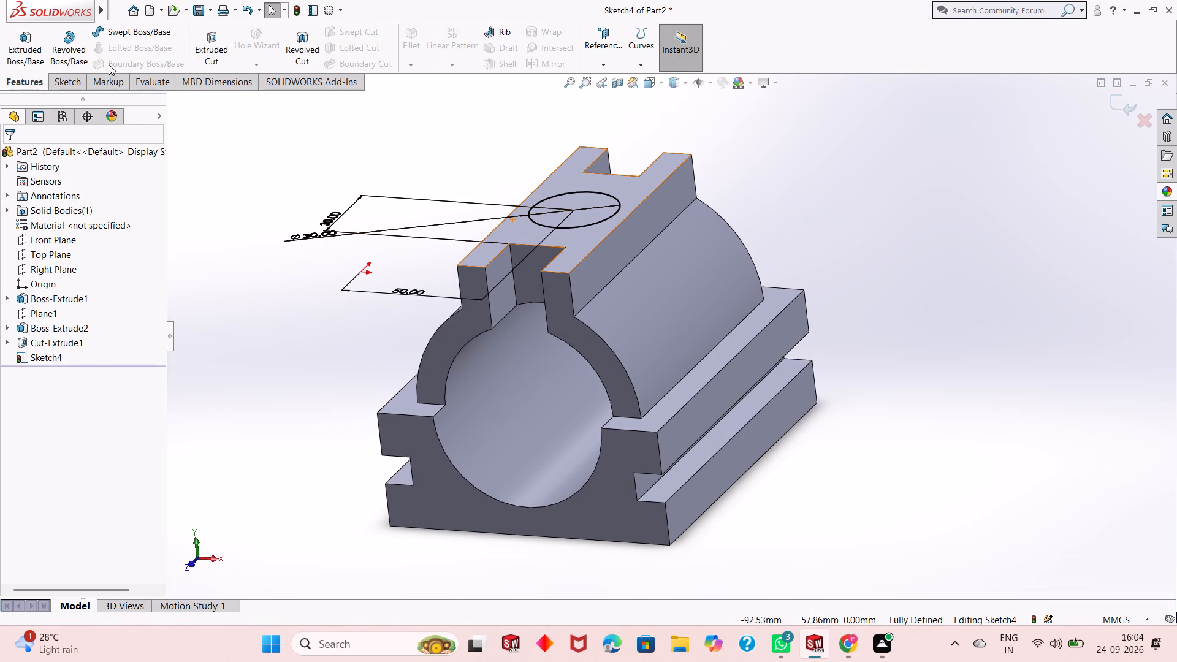
{"action": "left_click", "coordinate": [200, 47]}
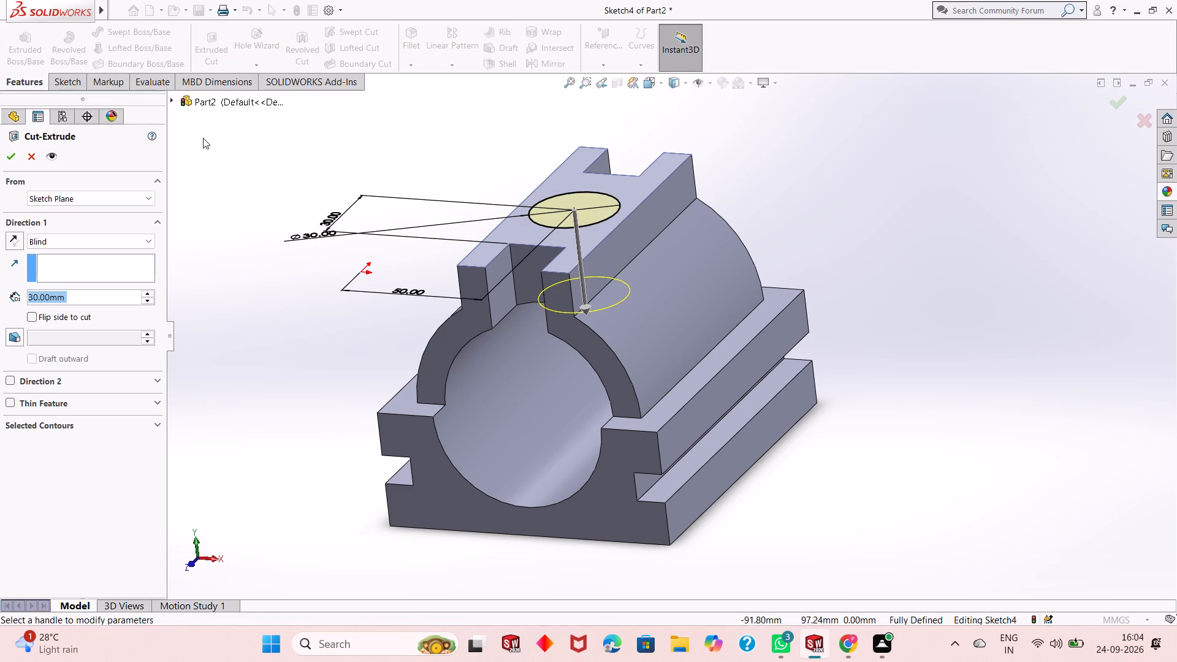
{"action": "left_click", "coordinate": [8, 155]}
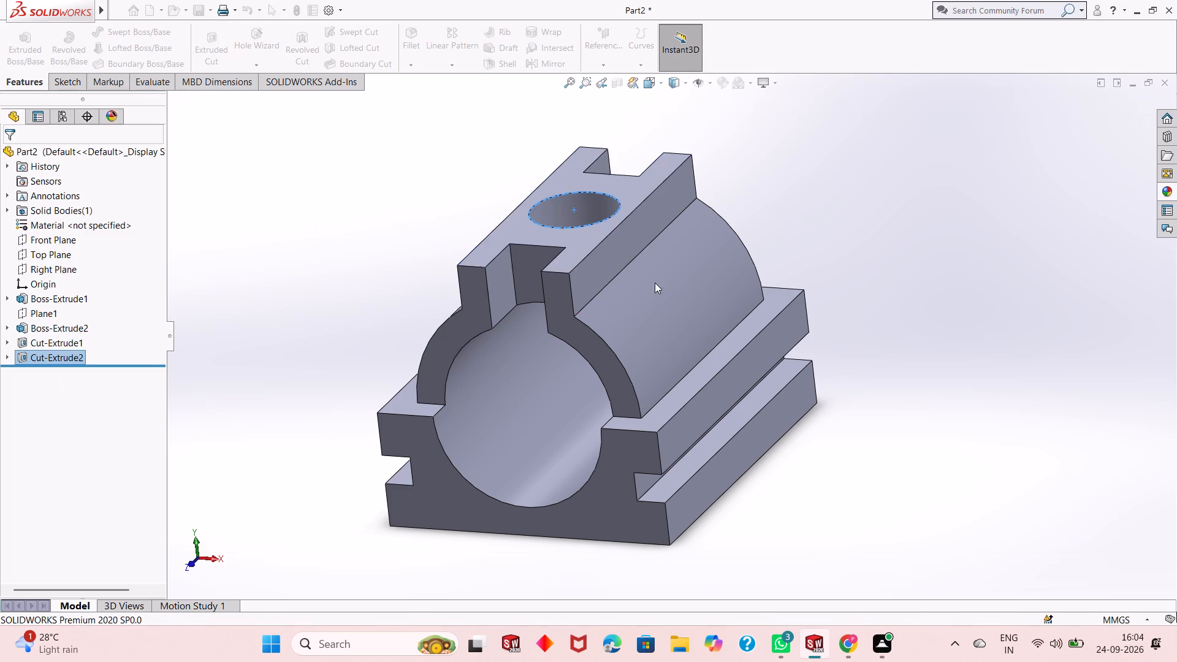
{"action": "key", "text": "Escape"}
Examine the finished part from several angles, checking the round hole, the end slots and the large bore.
{"action": "scroll", "coordinate": [476, 230], "scroll_direction": "up", "scroll_amount": 1}
{"action": "scroll", "coordinate": [743, 189], "scroll_direction": "down", "scroll_amount": 2}
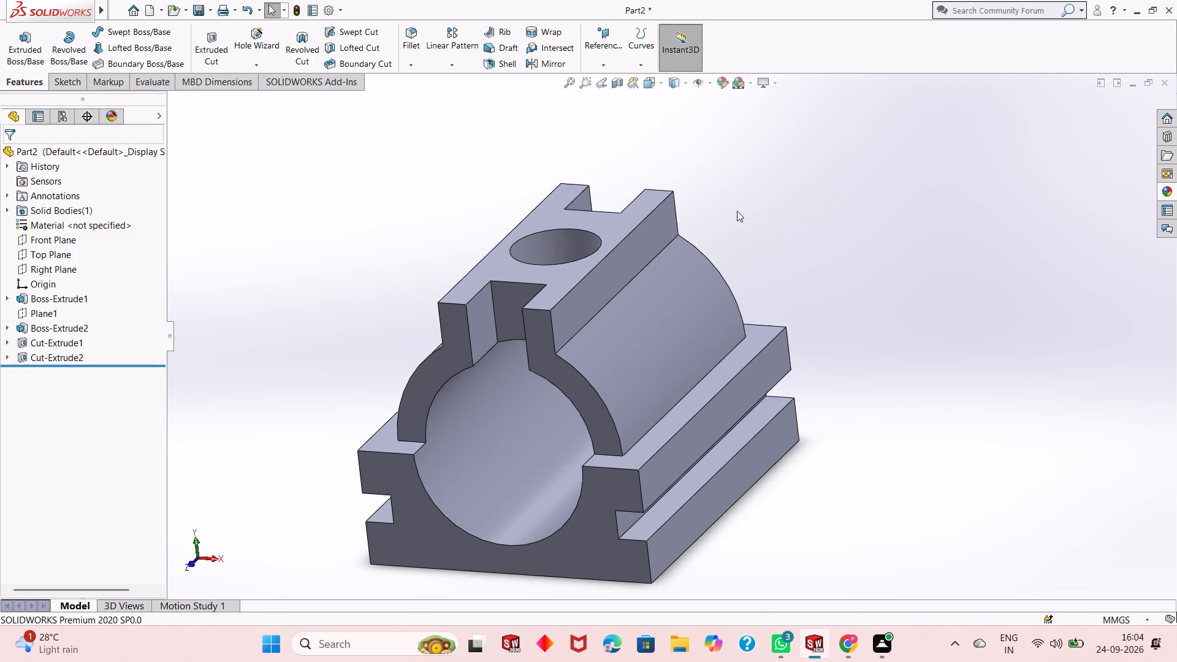
{"action": "scroll", "coordinate": [471, 363], "scroll_direction": "up", "scroll_amount": 1}
{"action": "scroll", "coordinate": [512, 432], "scroll_direction": "up", "scroll_amount": 1}
{"action": "middle_click_drag", "start_coordinate": [512, 432], "coordinate": [521, 404]}
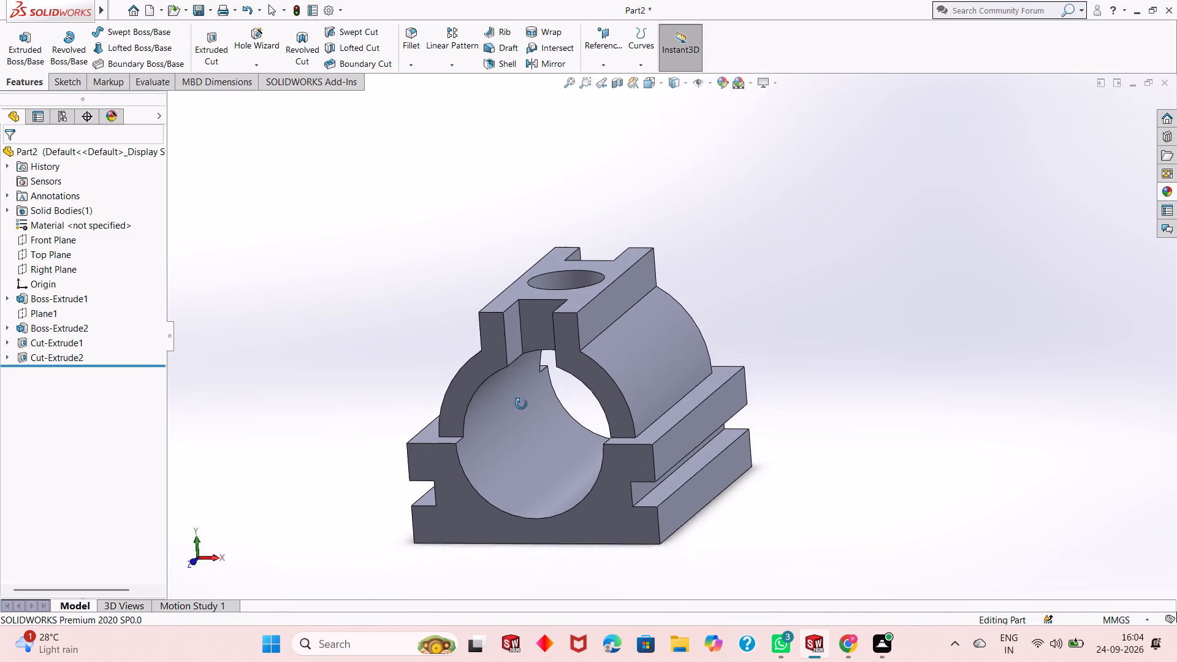
{"action": "middle_click_drag", "start_coordinate": [521, 404], "coordinate": [554, 285]}
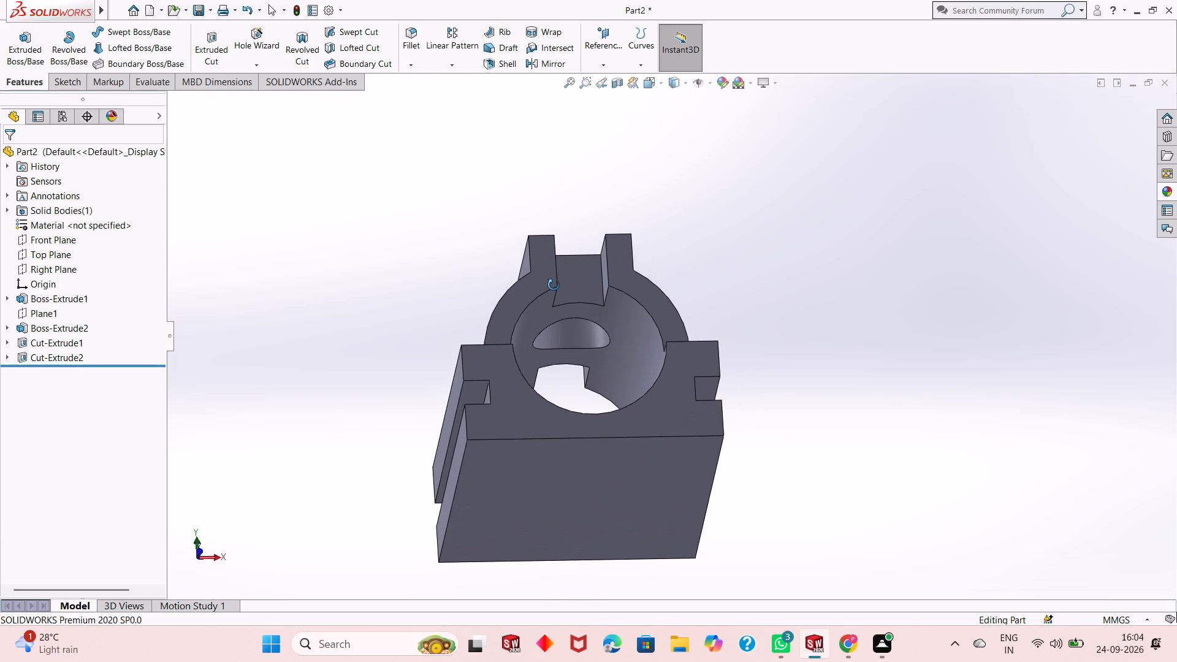
{"action": "middle_click_drag", "start_coordinate": [554, 285], "coordinate": [550, 311]}
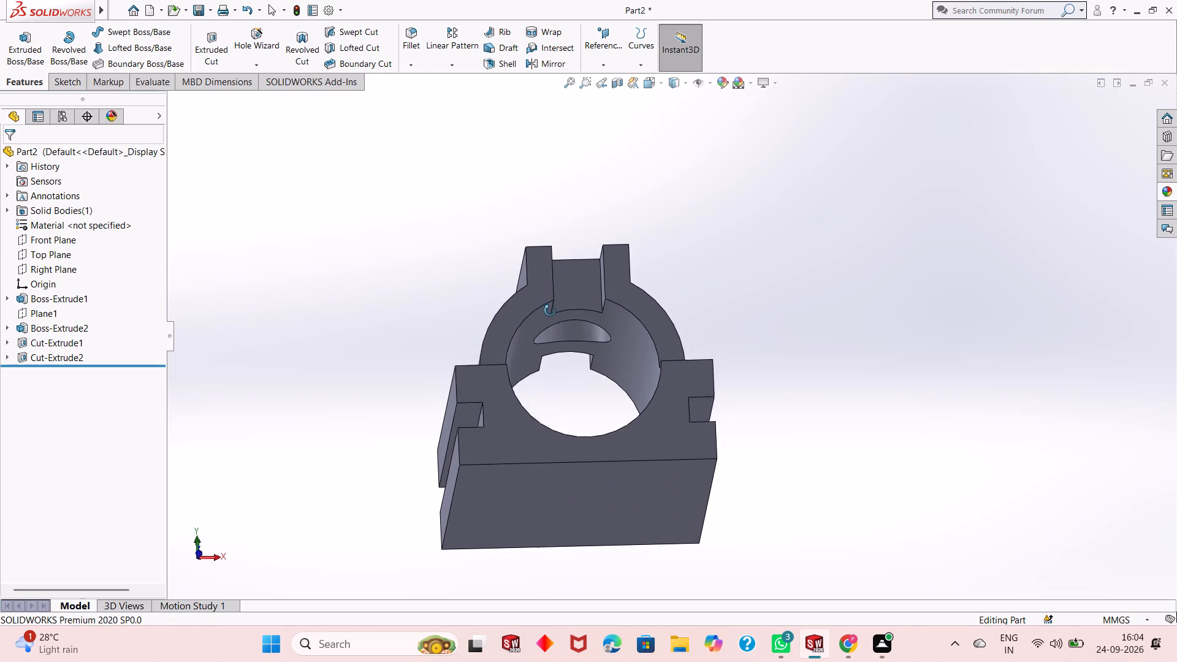
{"action": "middle_click_drag", "start_coordinate": [550, 311], "coordinate": [514, 394]}
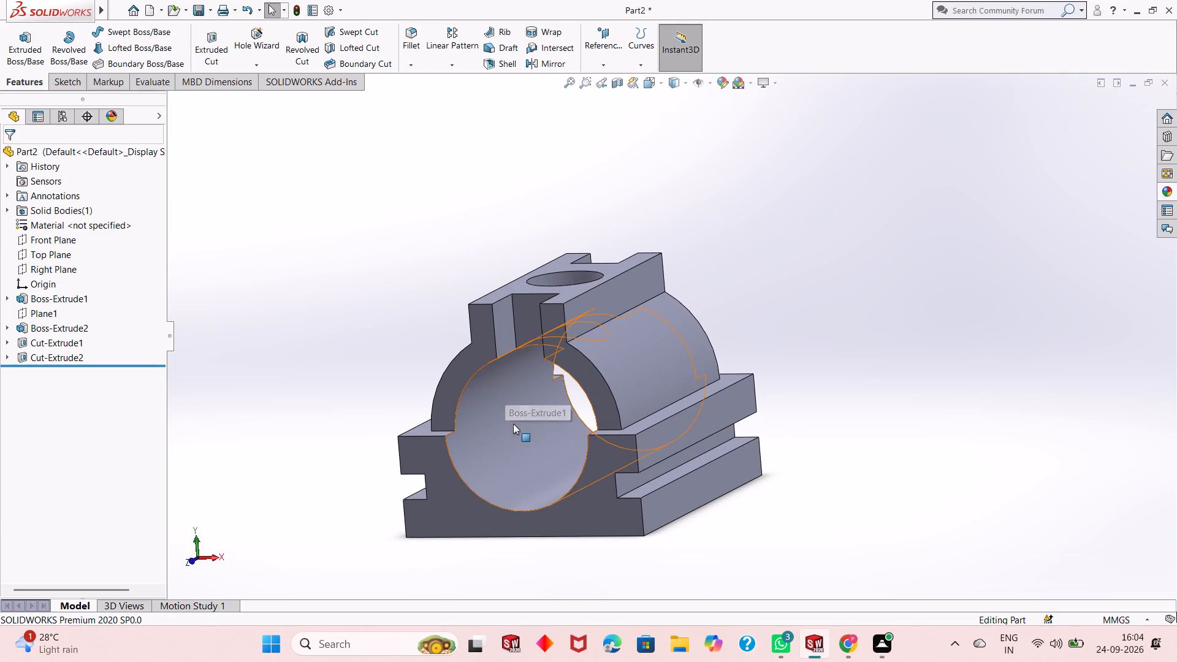
{"action": "key", "text": "Escape"}
{"action": "middle_click_drag", "start_coordinate": [557, 443], "coordinate": [562, 410]}
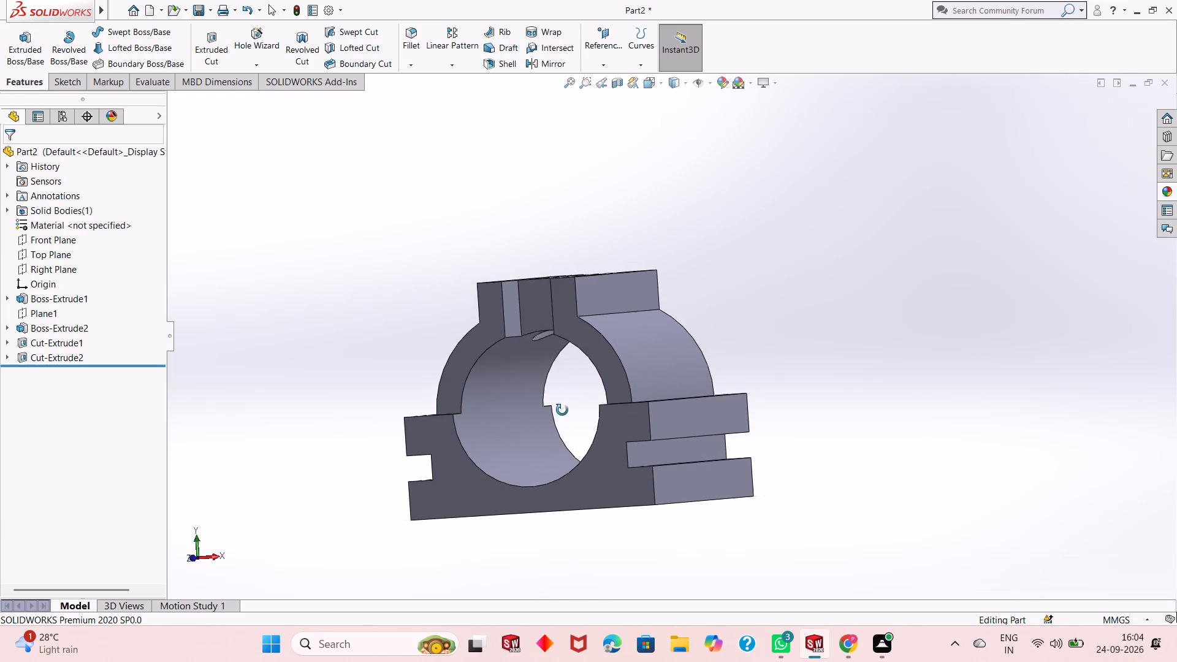
{"action": "middle_click_drag", "start_coordinate": [562, 410], "coordinate": [533, 431]}
{"action": "scroll", "coordinate": [531, 428], "scroll_direction": "down", "scroll_amount": 2}
{"action": "scroll", "coordinate": [531, 428], "scroll_direction": "up", "scroll_amount": 1}
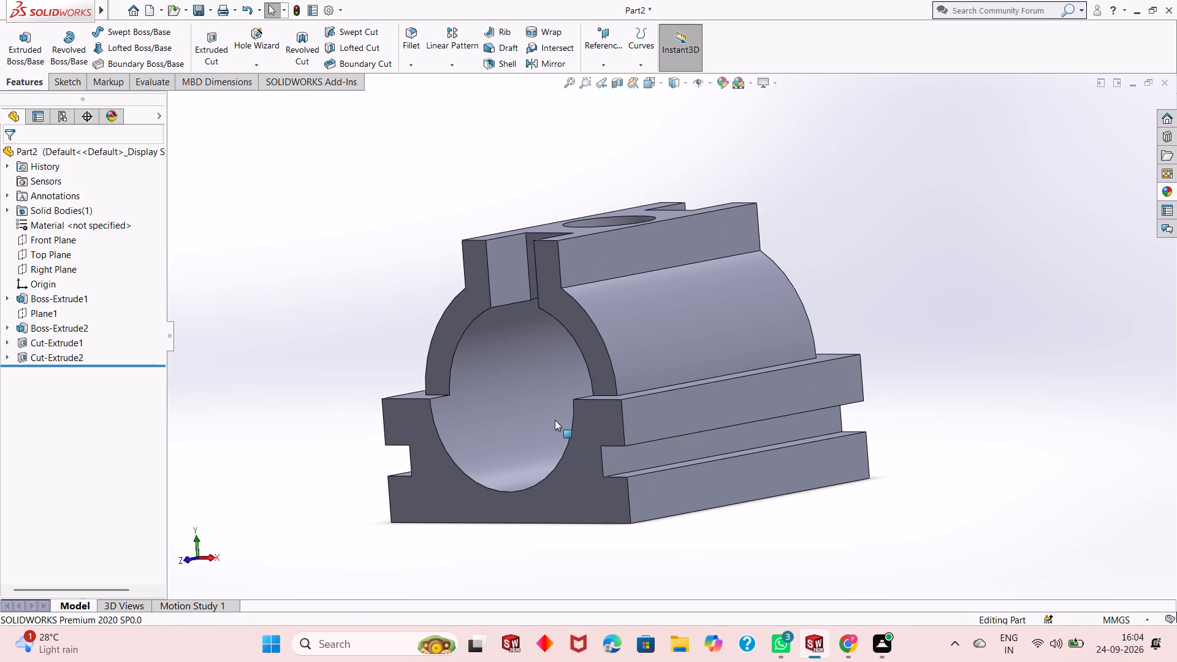
{"action": "scroll", "coordinate": [541, 384], "scroll_direction": "up", "scroll_amount": 1}
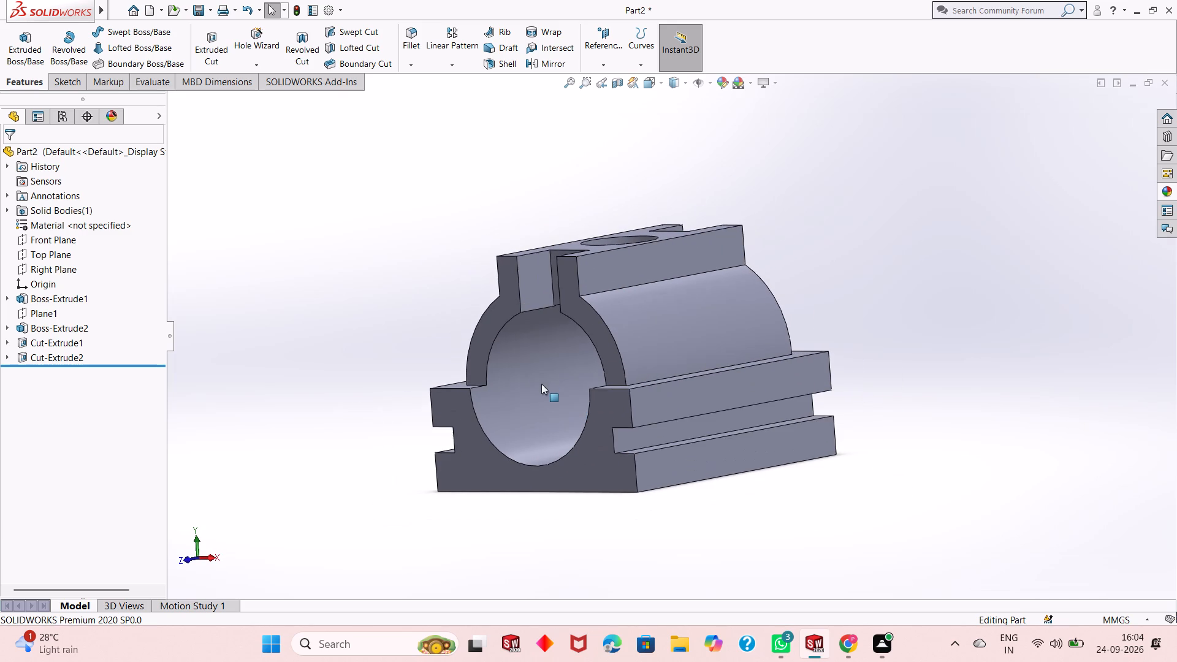
{"action": "scroll", "coordinate": [549, 309], "scroll_direction": "down", "scroll_amount": 1}
{"action": "middle_click_drag", "start_coordinate": [560, 367], "coordinate": [550, 411]}
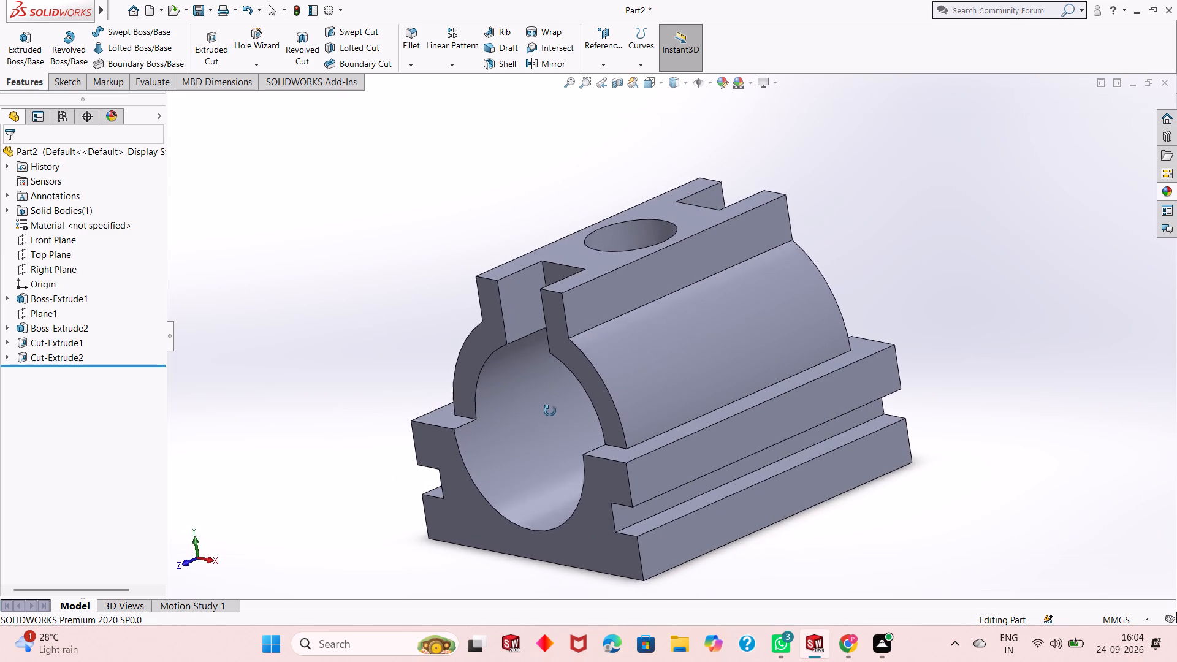
{"action": "middle_click_drag", "start_coordinate": [550, 411], "coordinate": [542, 433]}
{"action": "scroll", "coordinate": [545, 412], "scroll_direction": "down", "scroll_amount": 2}
{"action": "middle_click_drag", "start_coordinate": [567, 451], "coordinate": [572, 432]}
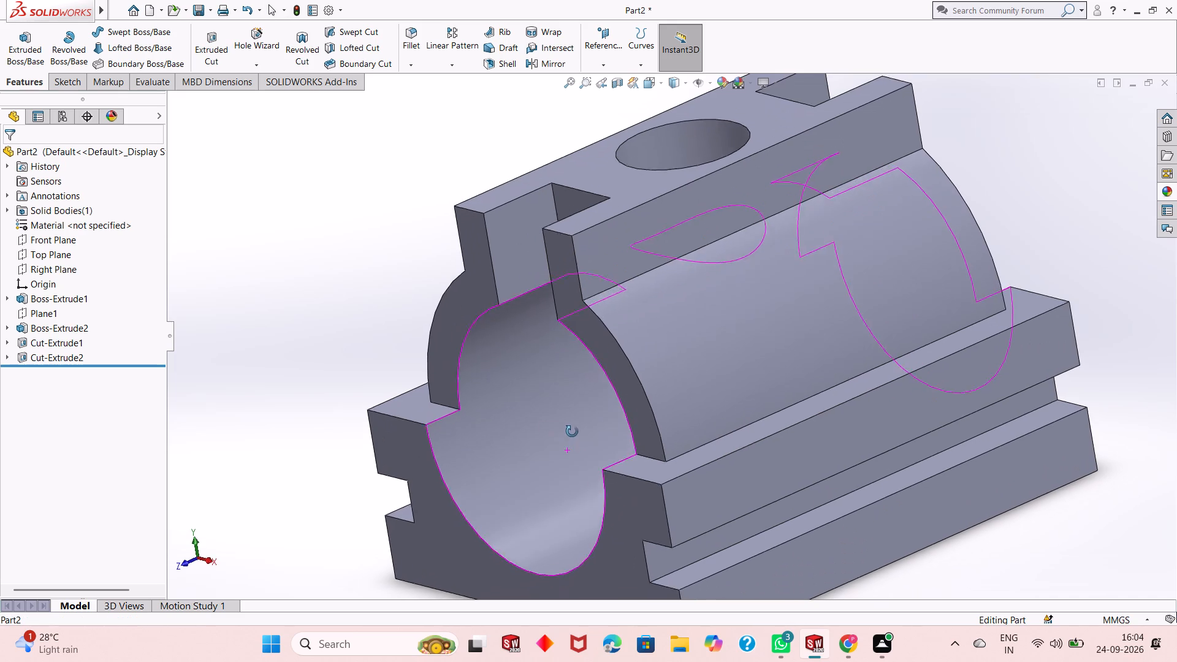
{"action": "middle_click_drag", "start_coordinate": [572, 432], "coordinate": [662, 362]}
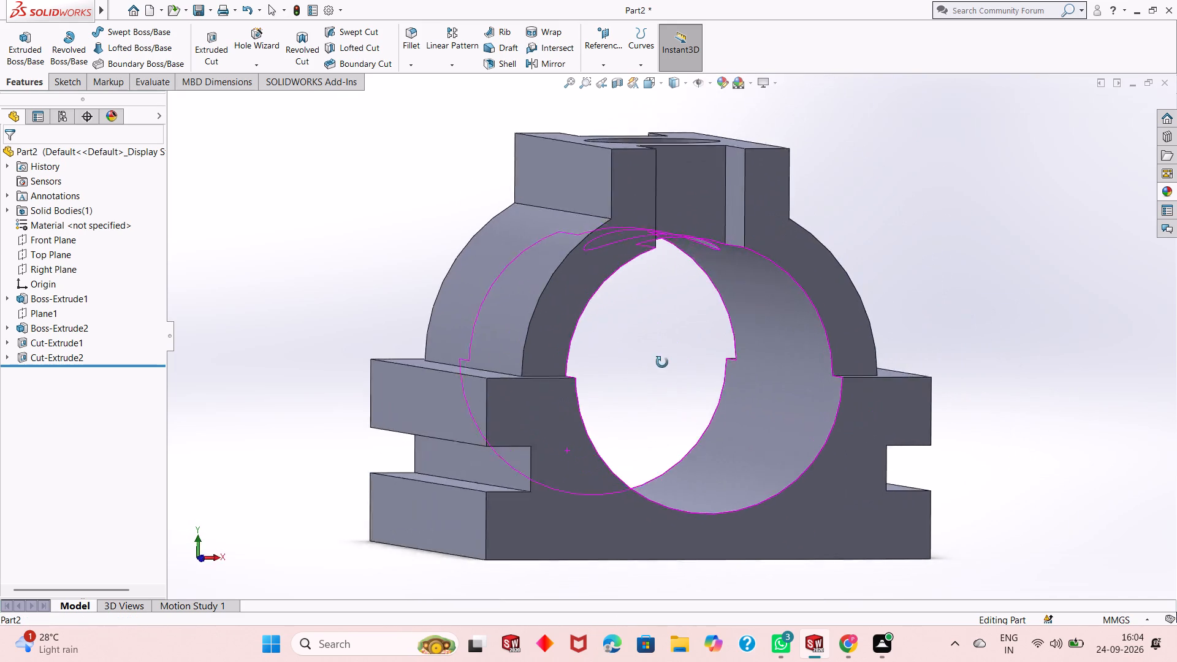
{"action": "middle_click_drag", "start_coordinate": [662, 362], "coordinate": [580, 386]}
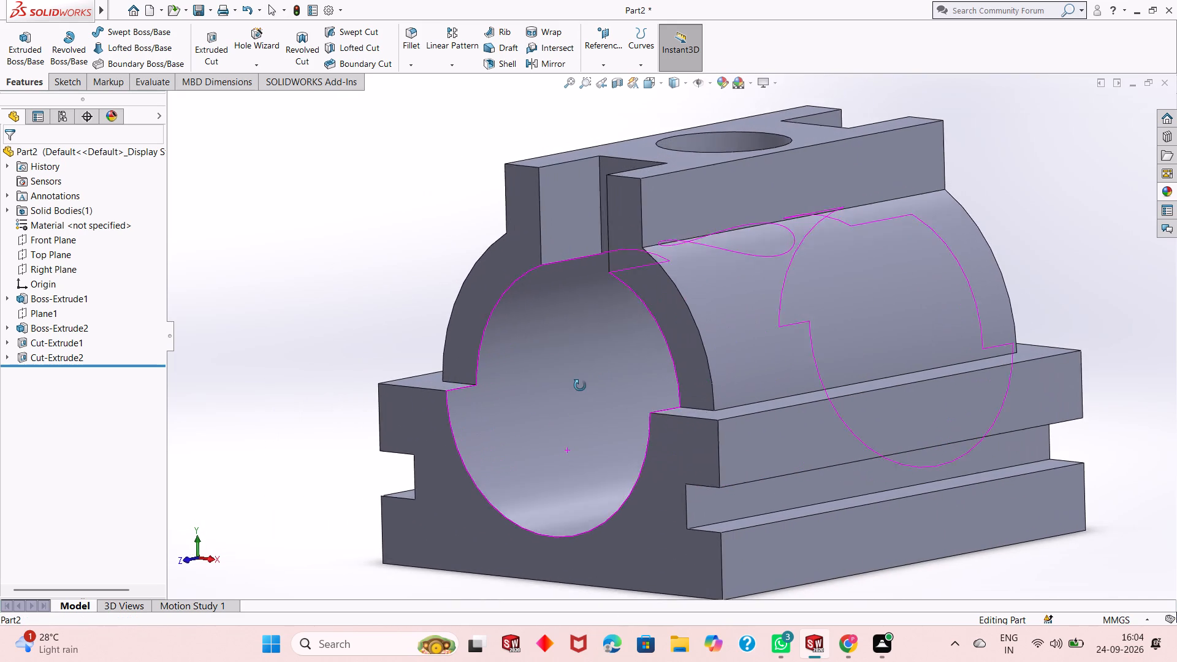
Examine the part from above, the front and the side, checking the bore, the boss slots and the side grooves.
{"action": "middle_click_drag", "start_coordinate": [580, 386], "coordinate": [579, 386]}
{"action": "scroll", "coordinate": [576, 391], "scroll_direction": "up", "scroll_amount": 1}
{"action": "scroll", "coordinate": [440, 286], "scroll_direction": "up", "scroll_amount": 1}
{"action": "middle_click_drag", "start_coordinate": [490, 287], "coordinate": [497, 286]}
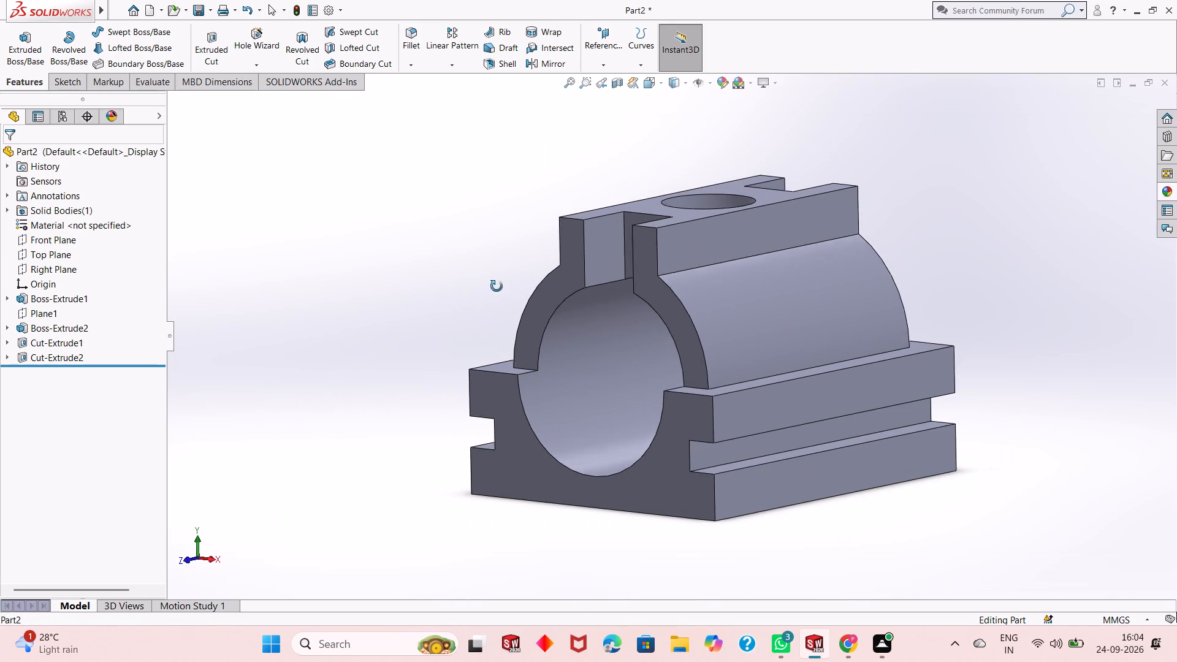
{"action": "middle_click_drag", "start_coordinate": [497, 286], "coordinate": [488, 554]}
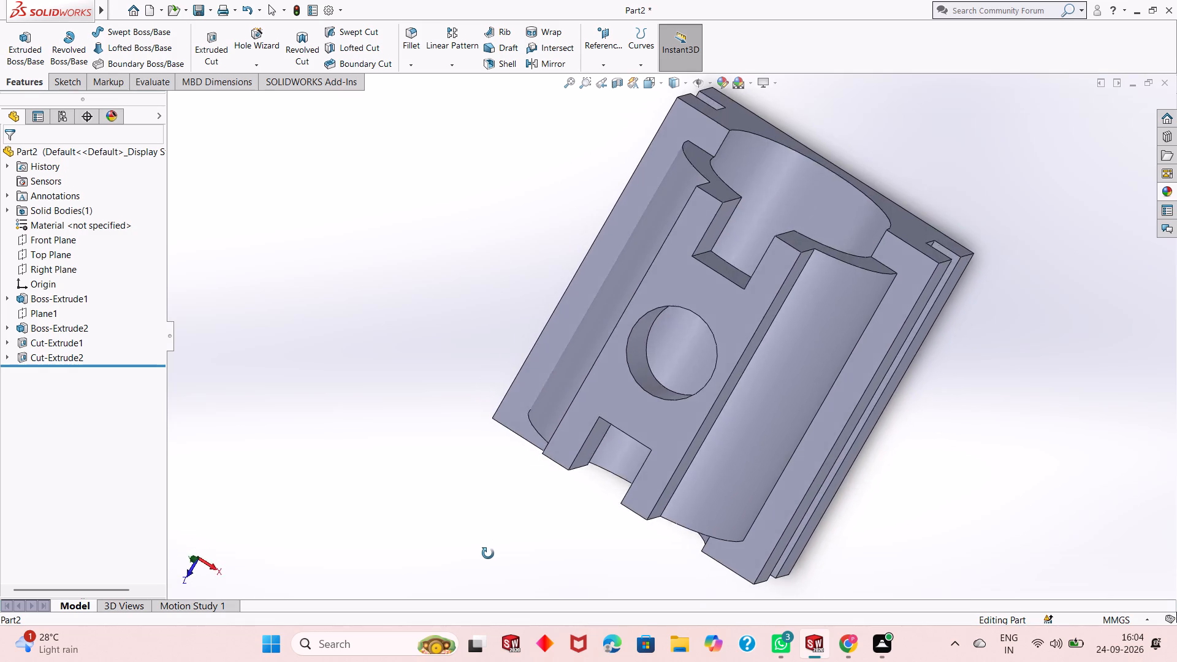
{"action": "middle_click_drag", "start_coordinate": [488, 554], "coordinate": [475, 222]}
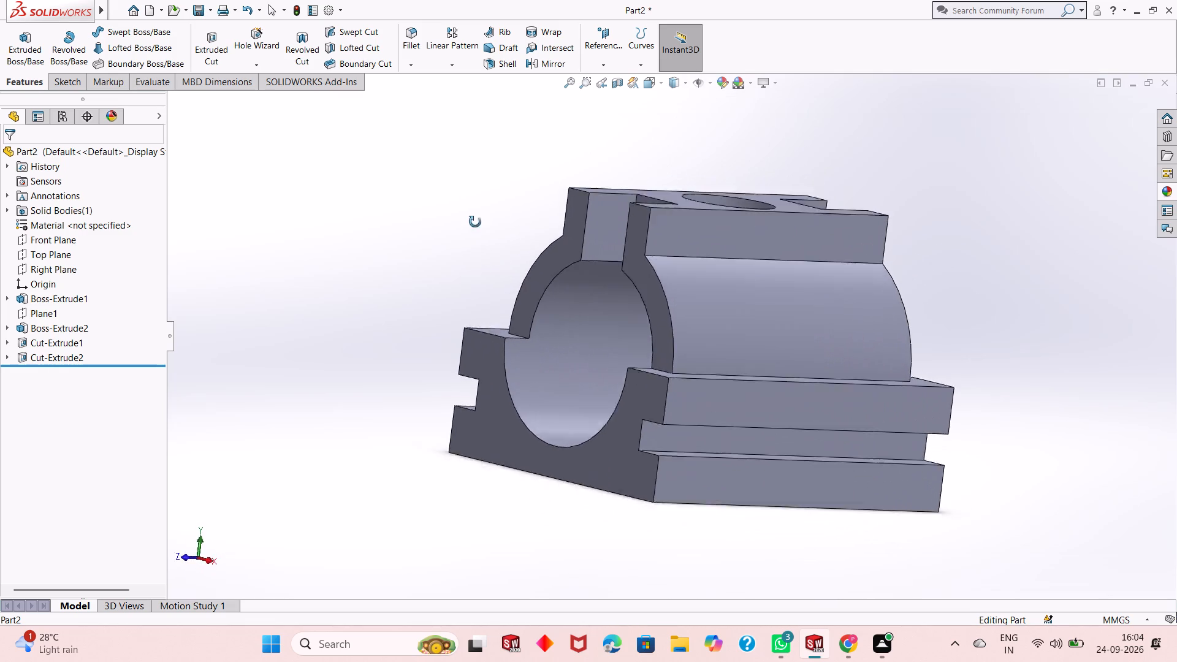
{"action": "middle_click_drag", "start_coordinate": [475, 222], "coordinate": [506, 343]}
{"action": "scroll", "coordinate": [722, 327], "scroll_direction": "down", "scroll_amount": 2}
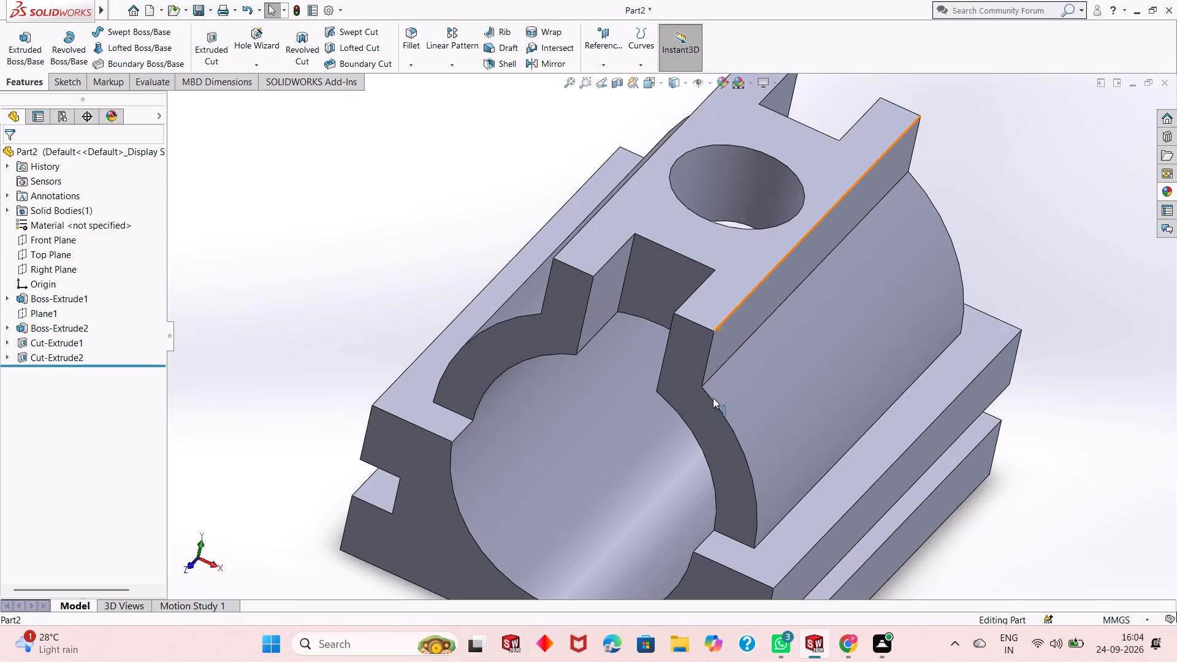
{"action": "middle_click_drag", "start_coordinate": [720, 396], "coordinate": [709, 330]}
{"action": "scroll", "coordinate": [706, 336], "scroll_direction": "up", "scroll_amount": 3}
{"action": "scroll", "coordinate": [1037, 467], "scroll_direction": "down", "scroll_amount": 1}
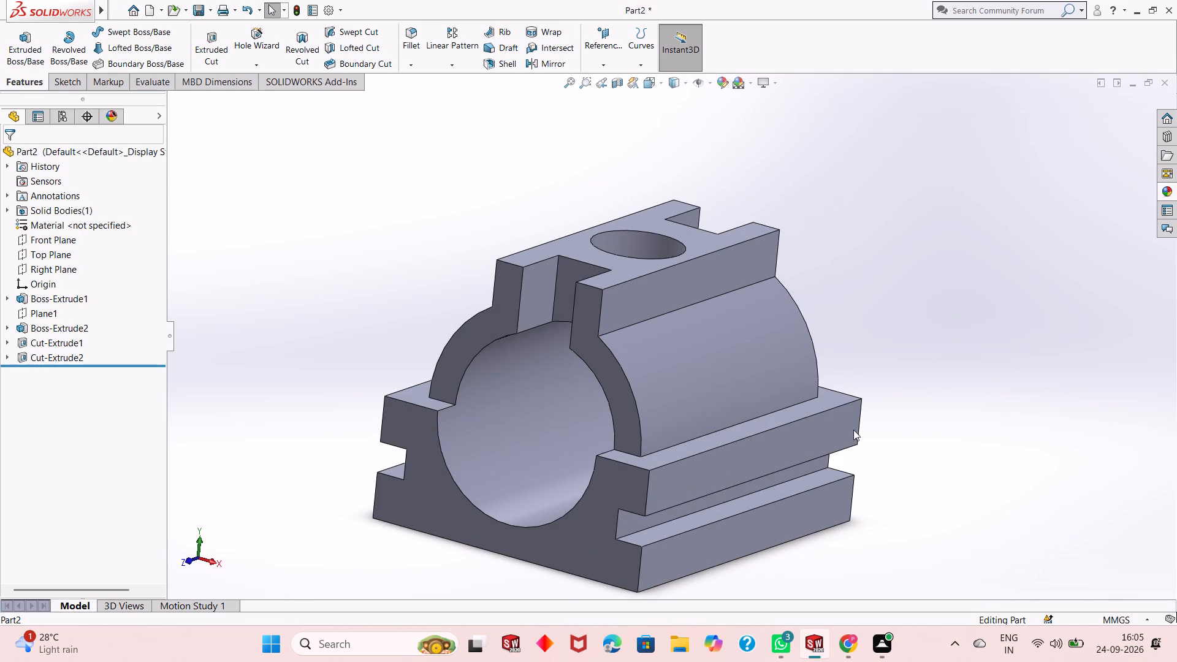
{"action": "scroll", "coordinate": [644, 381], "scroll_direction": "up", "scroll_amount": 1}
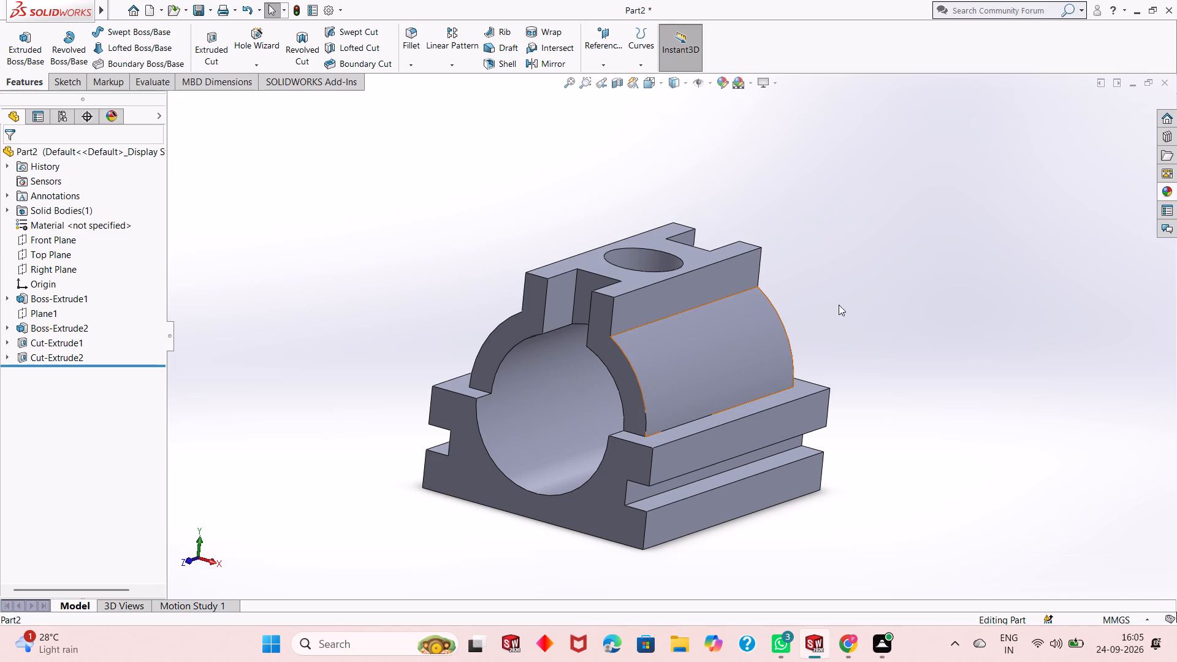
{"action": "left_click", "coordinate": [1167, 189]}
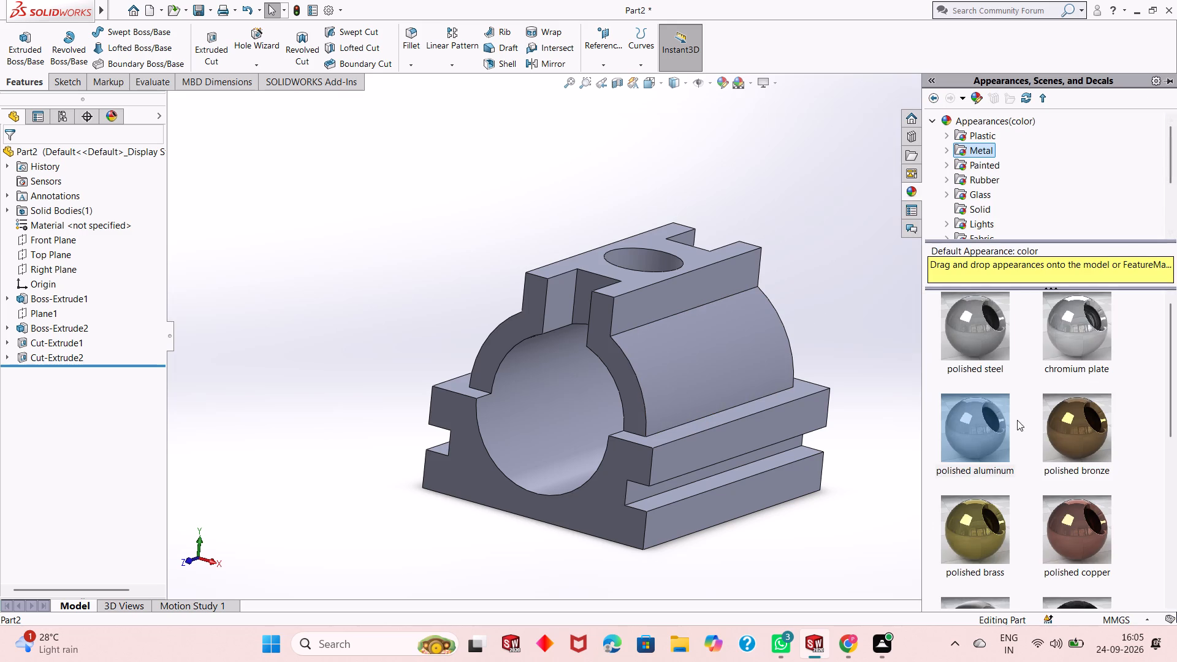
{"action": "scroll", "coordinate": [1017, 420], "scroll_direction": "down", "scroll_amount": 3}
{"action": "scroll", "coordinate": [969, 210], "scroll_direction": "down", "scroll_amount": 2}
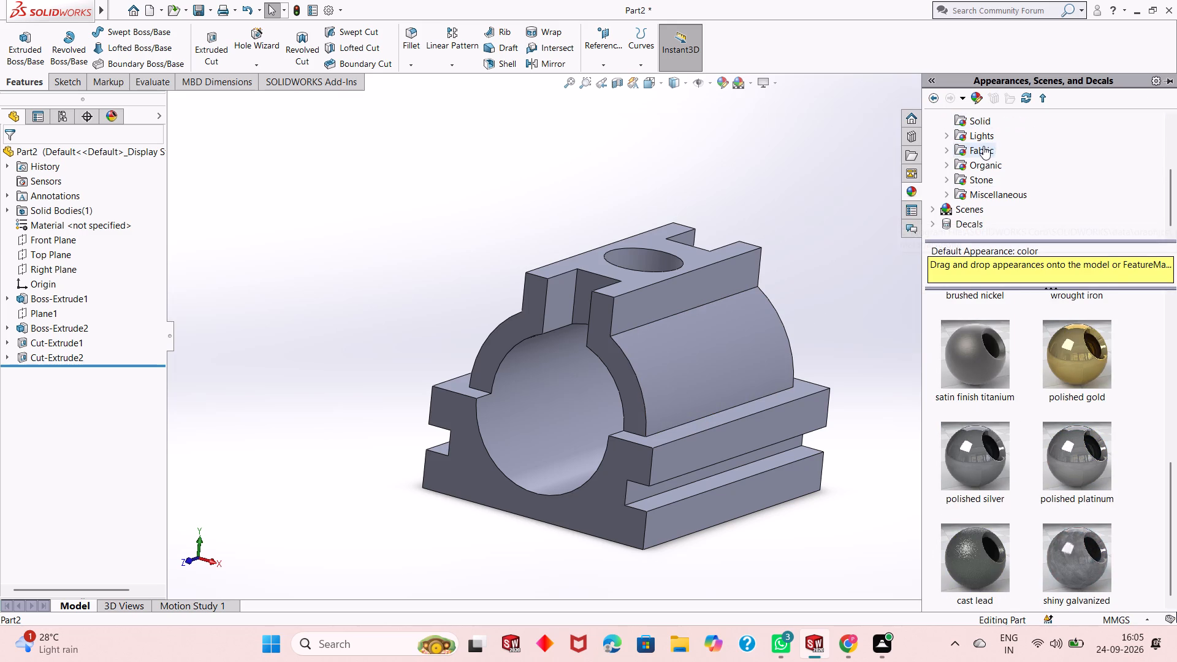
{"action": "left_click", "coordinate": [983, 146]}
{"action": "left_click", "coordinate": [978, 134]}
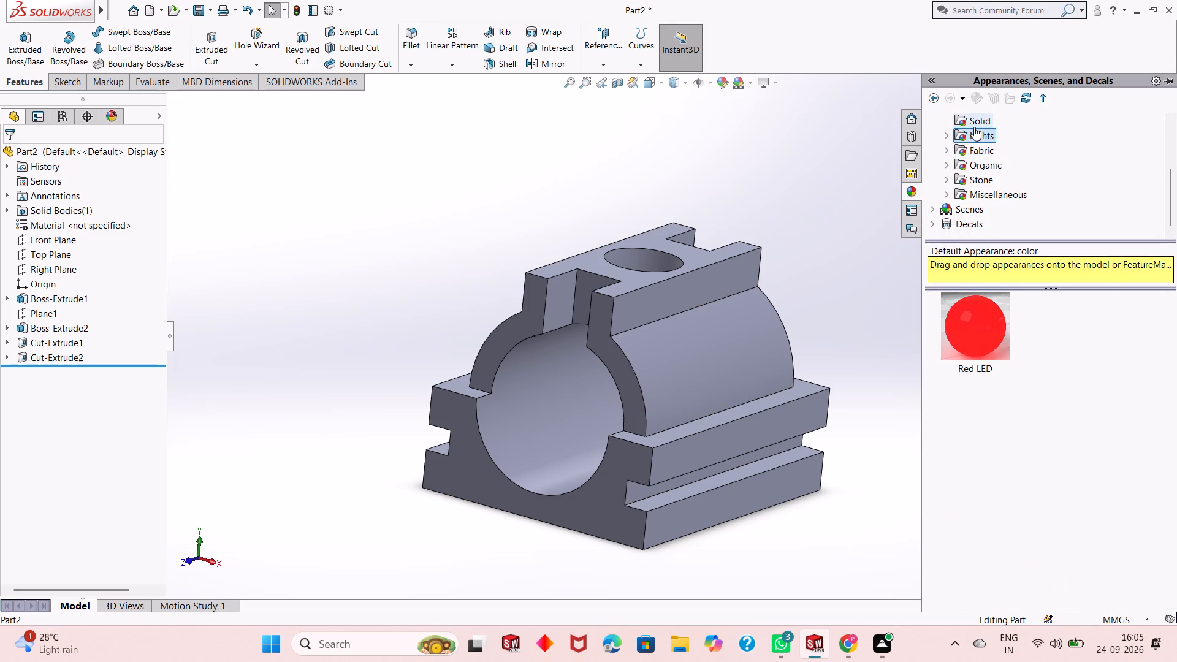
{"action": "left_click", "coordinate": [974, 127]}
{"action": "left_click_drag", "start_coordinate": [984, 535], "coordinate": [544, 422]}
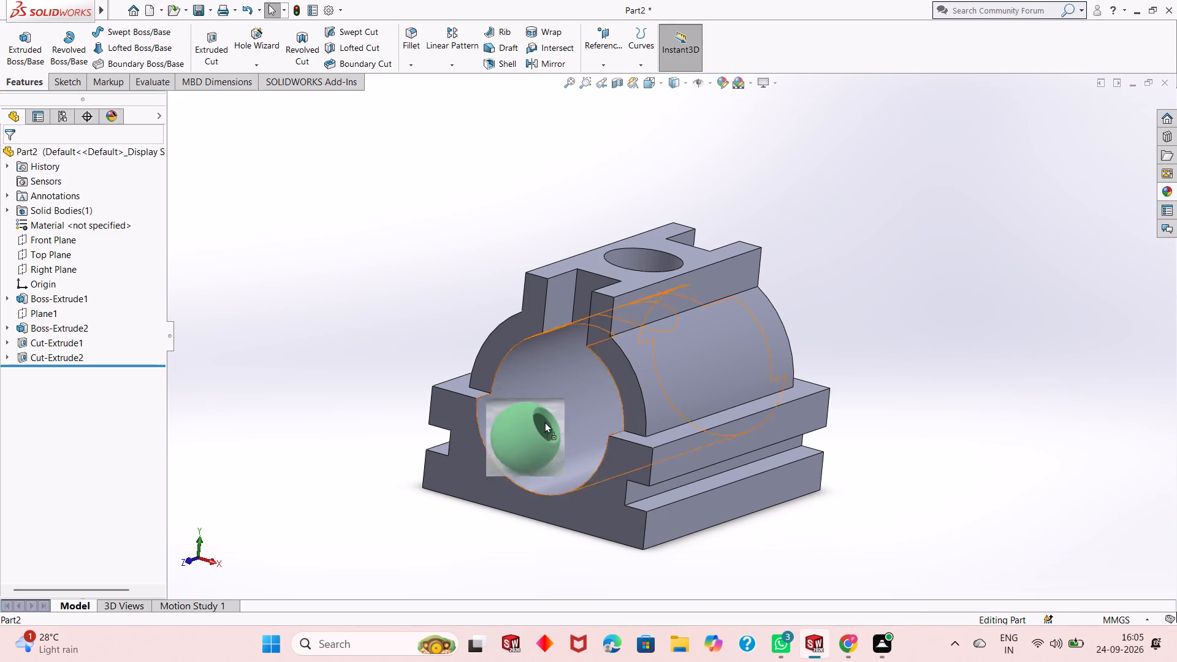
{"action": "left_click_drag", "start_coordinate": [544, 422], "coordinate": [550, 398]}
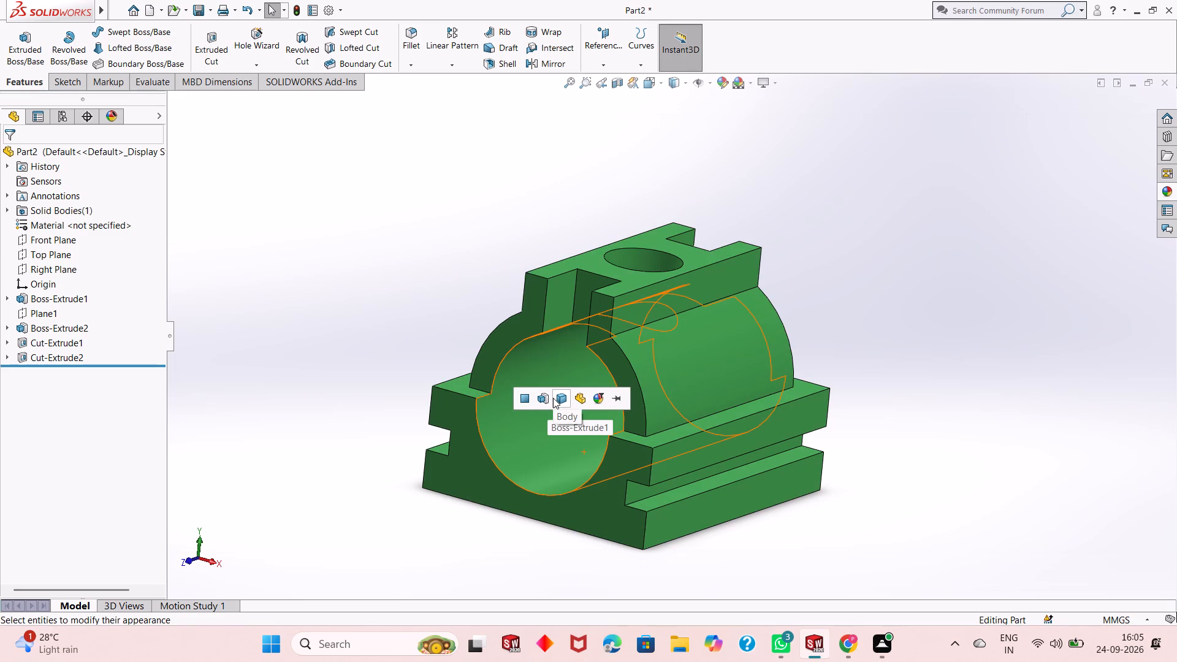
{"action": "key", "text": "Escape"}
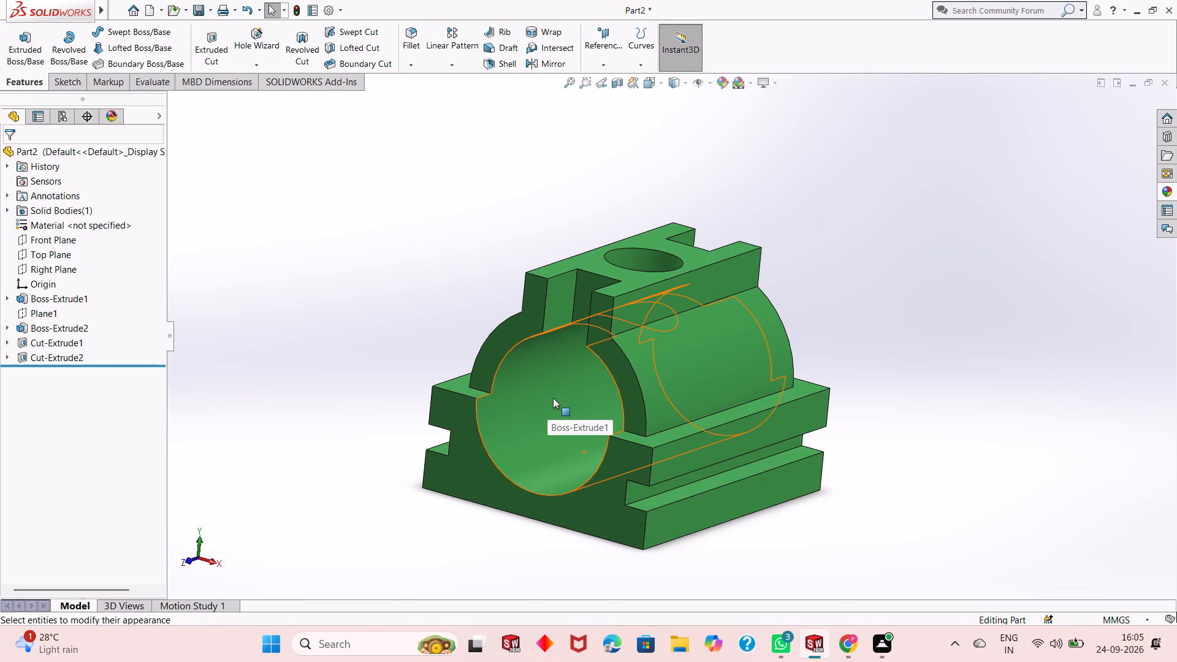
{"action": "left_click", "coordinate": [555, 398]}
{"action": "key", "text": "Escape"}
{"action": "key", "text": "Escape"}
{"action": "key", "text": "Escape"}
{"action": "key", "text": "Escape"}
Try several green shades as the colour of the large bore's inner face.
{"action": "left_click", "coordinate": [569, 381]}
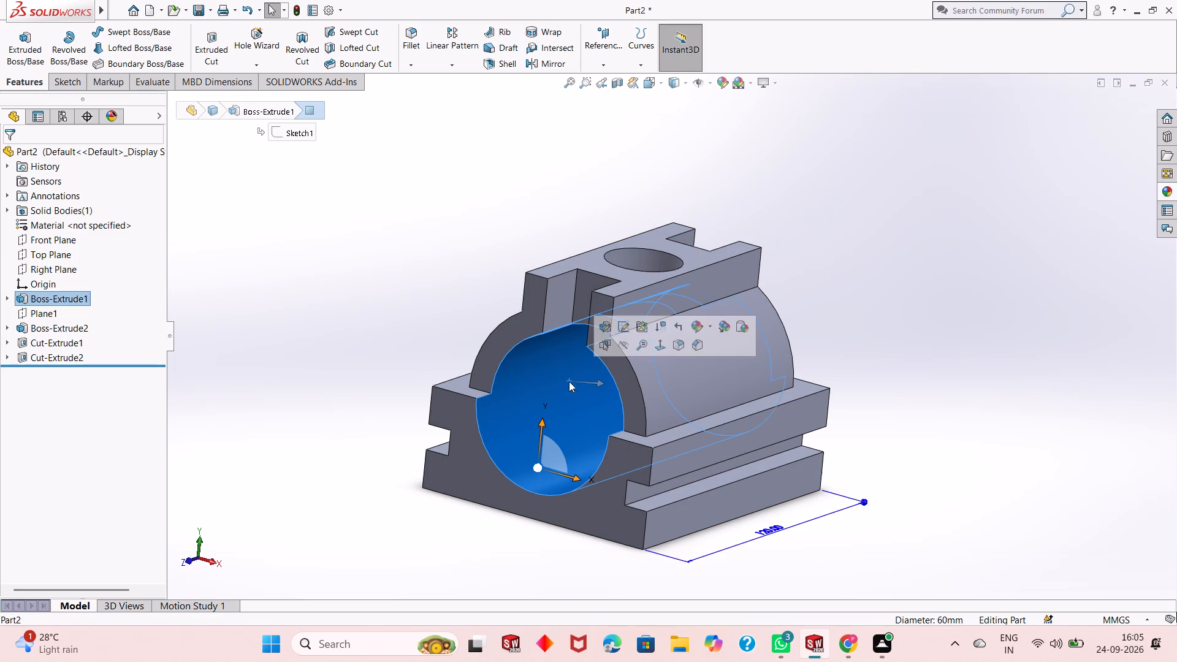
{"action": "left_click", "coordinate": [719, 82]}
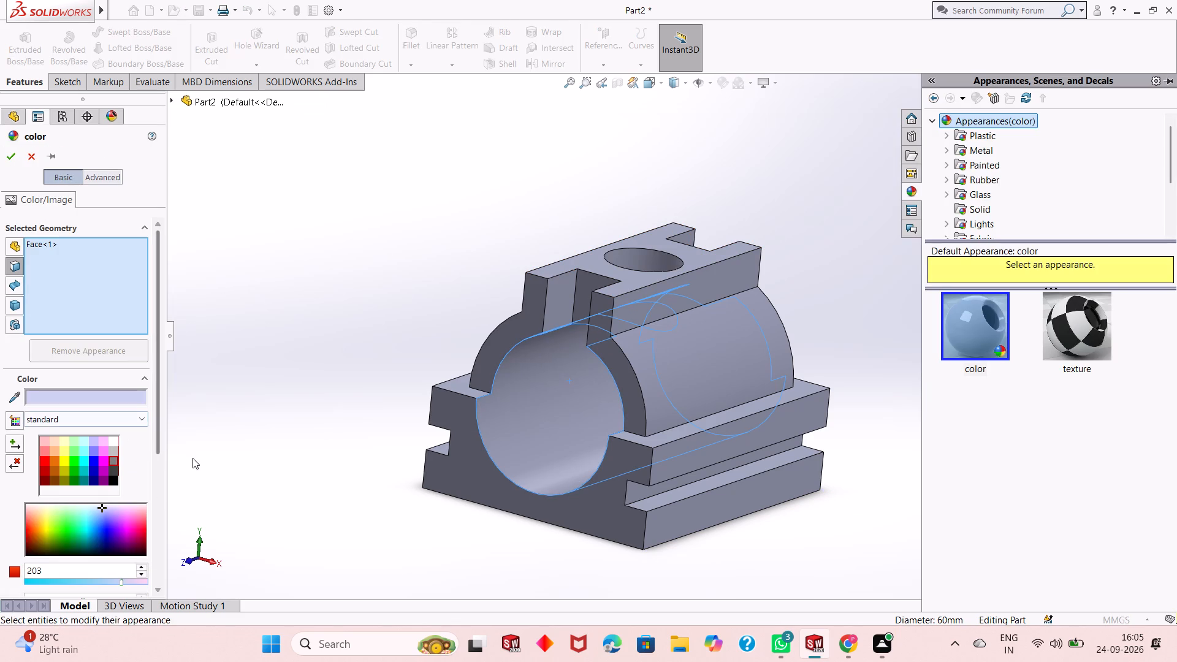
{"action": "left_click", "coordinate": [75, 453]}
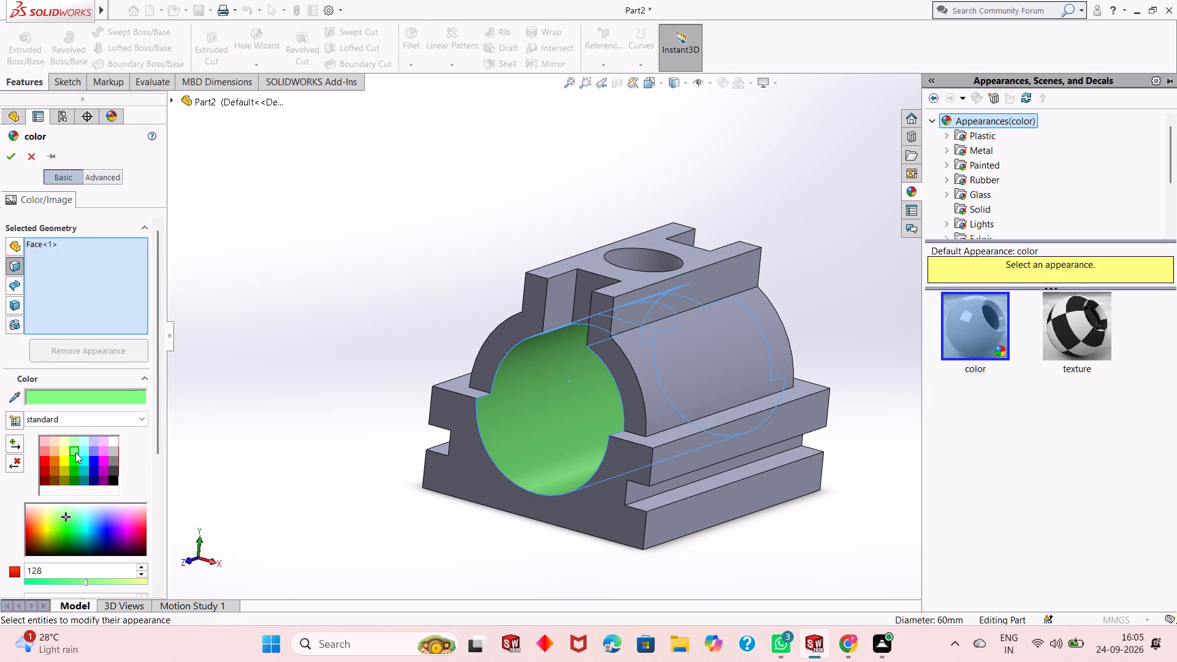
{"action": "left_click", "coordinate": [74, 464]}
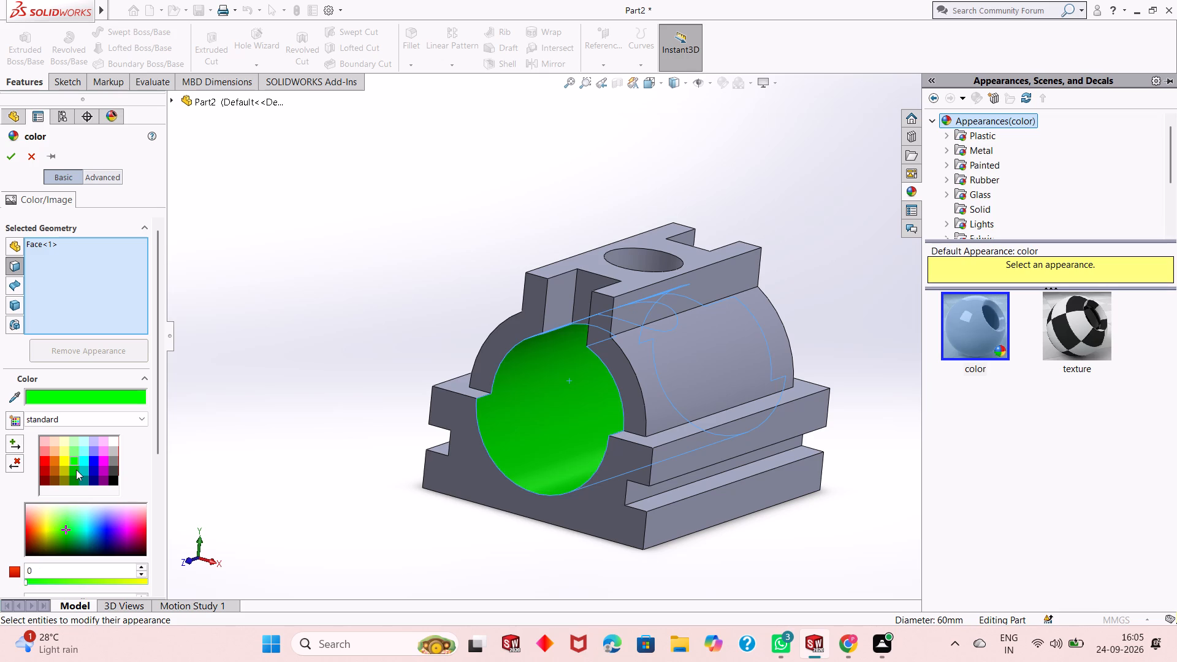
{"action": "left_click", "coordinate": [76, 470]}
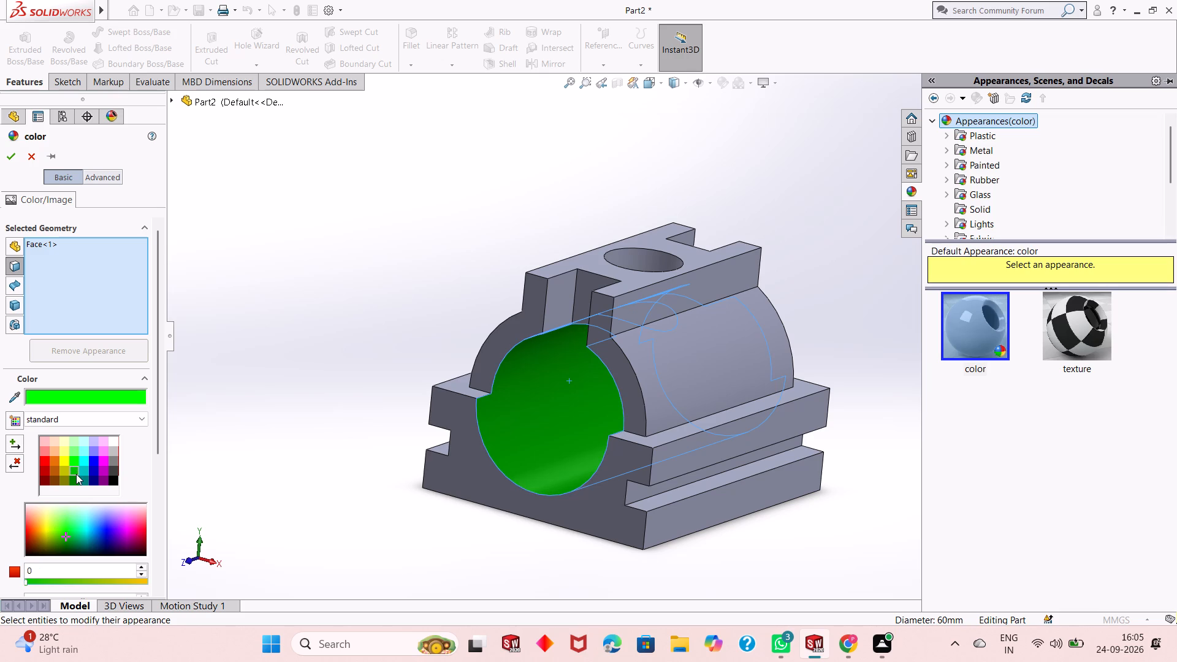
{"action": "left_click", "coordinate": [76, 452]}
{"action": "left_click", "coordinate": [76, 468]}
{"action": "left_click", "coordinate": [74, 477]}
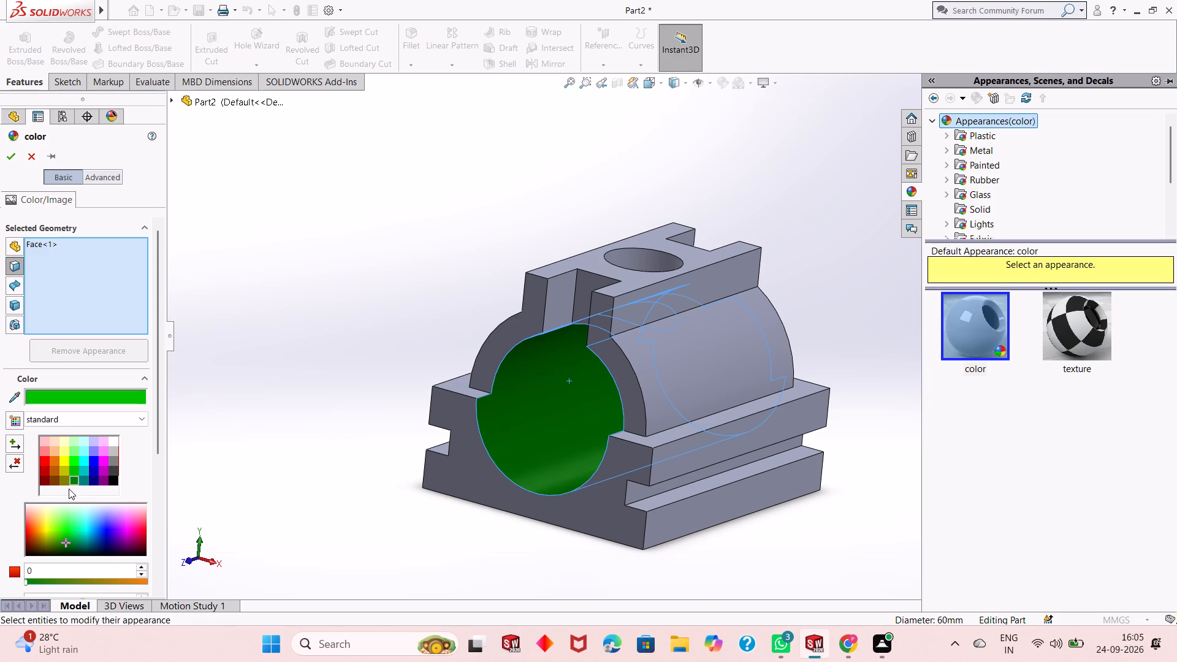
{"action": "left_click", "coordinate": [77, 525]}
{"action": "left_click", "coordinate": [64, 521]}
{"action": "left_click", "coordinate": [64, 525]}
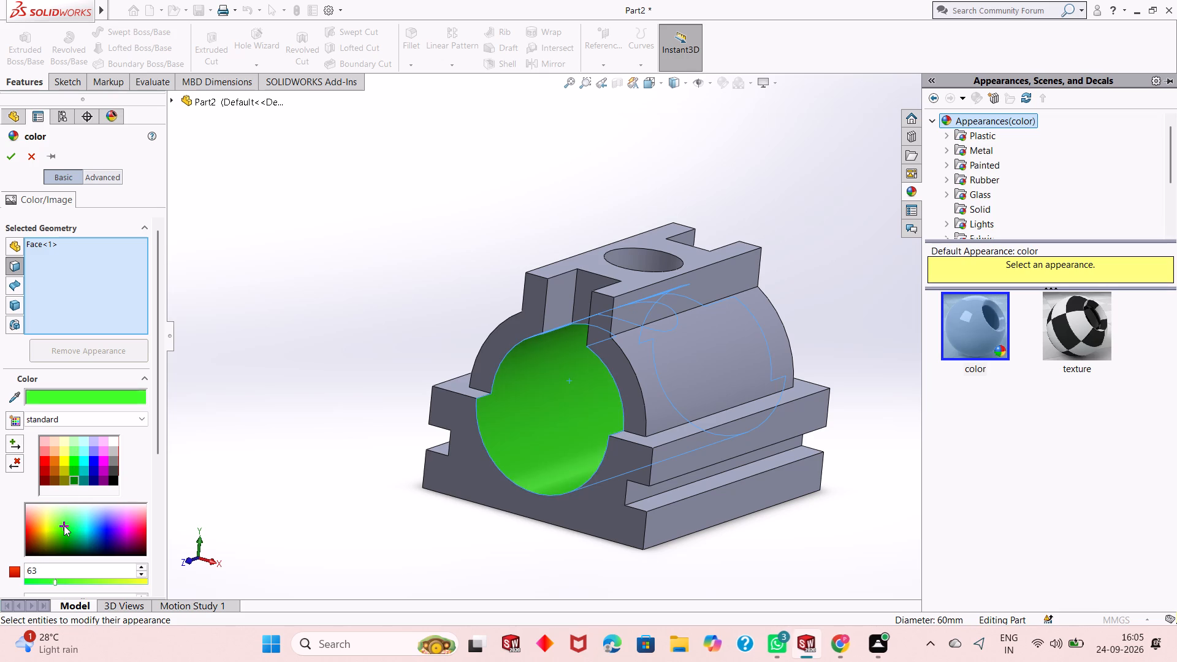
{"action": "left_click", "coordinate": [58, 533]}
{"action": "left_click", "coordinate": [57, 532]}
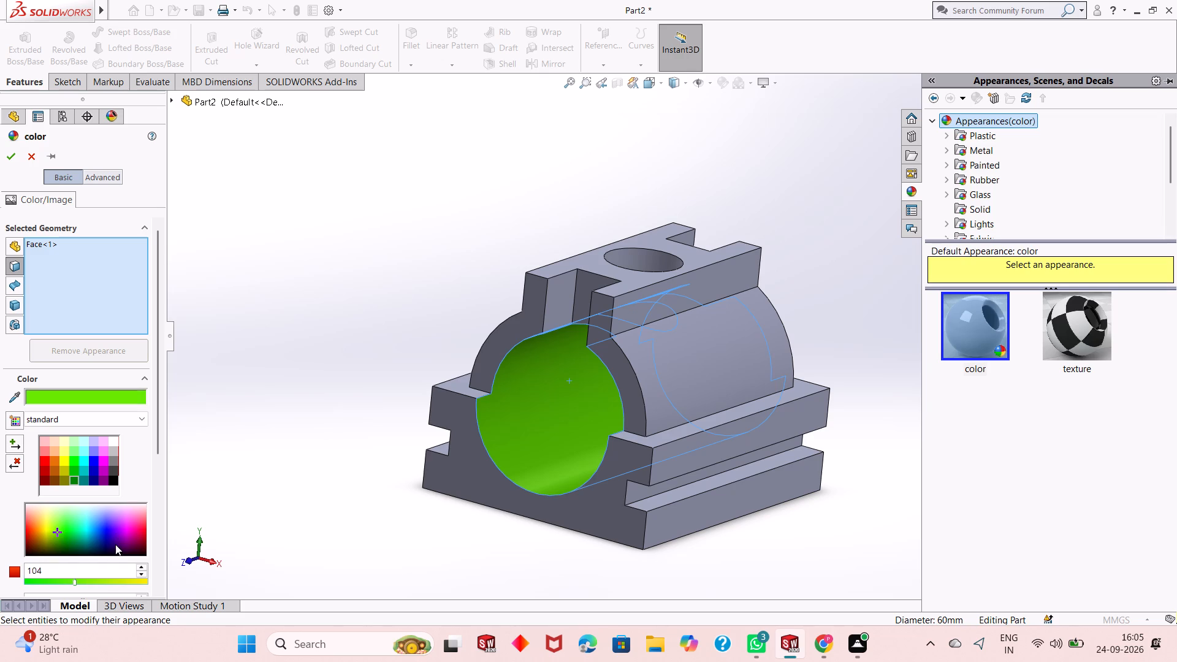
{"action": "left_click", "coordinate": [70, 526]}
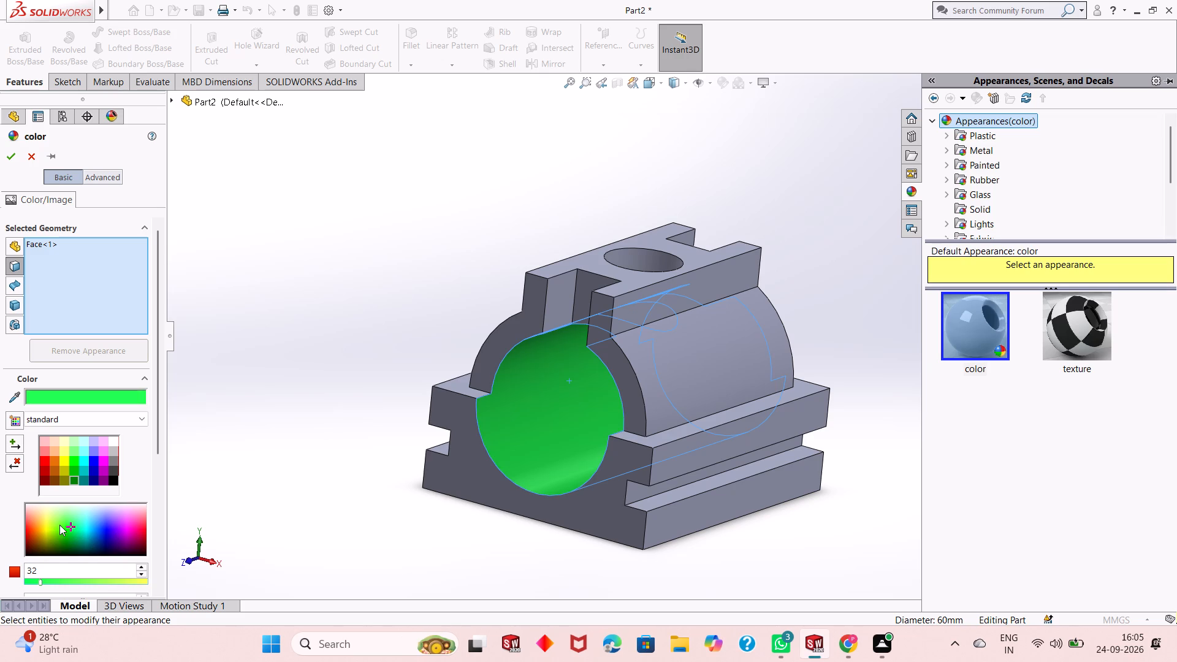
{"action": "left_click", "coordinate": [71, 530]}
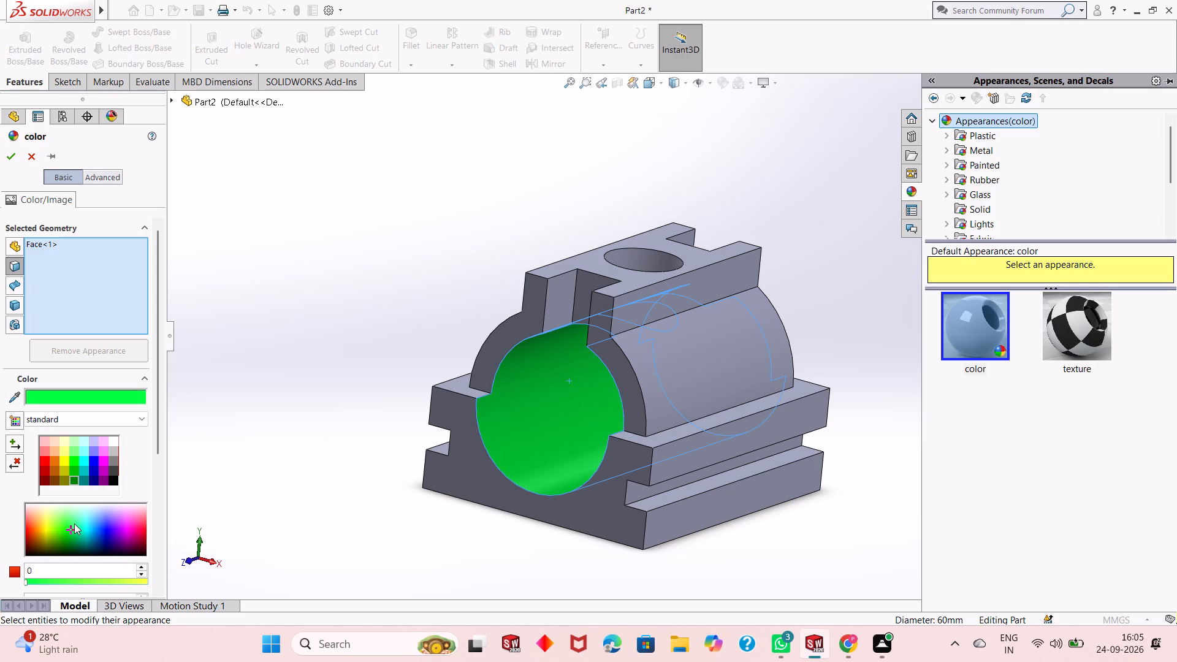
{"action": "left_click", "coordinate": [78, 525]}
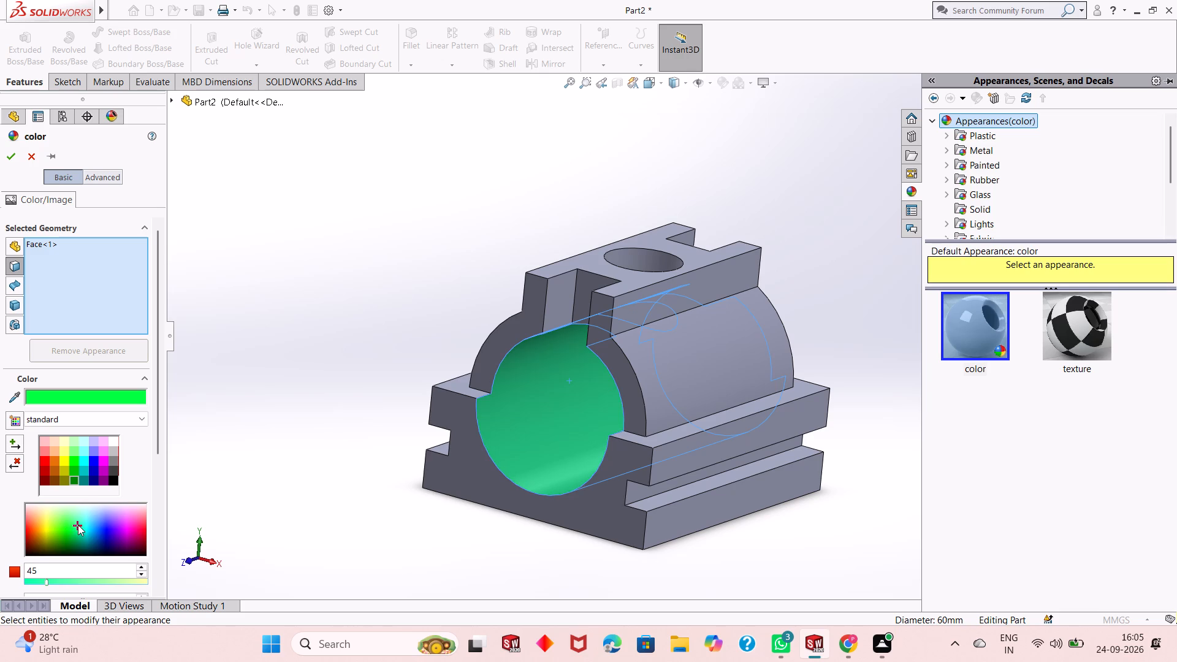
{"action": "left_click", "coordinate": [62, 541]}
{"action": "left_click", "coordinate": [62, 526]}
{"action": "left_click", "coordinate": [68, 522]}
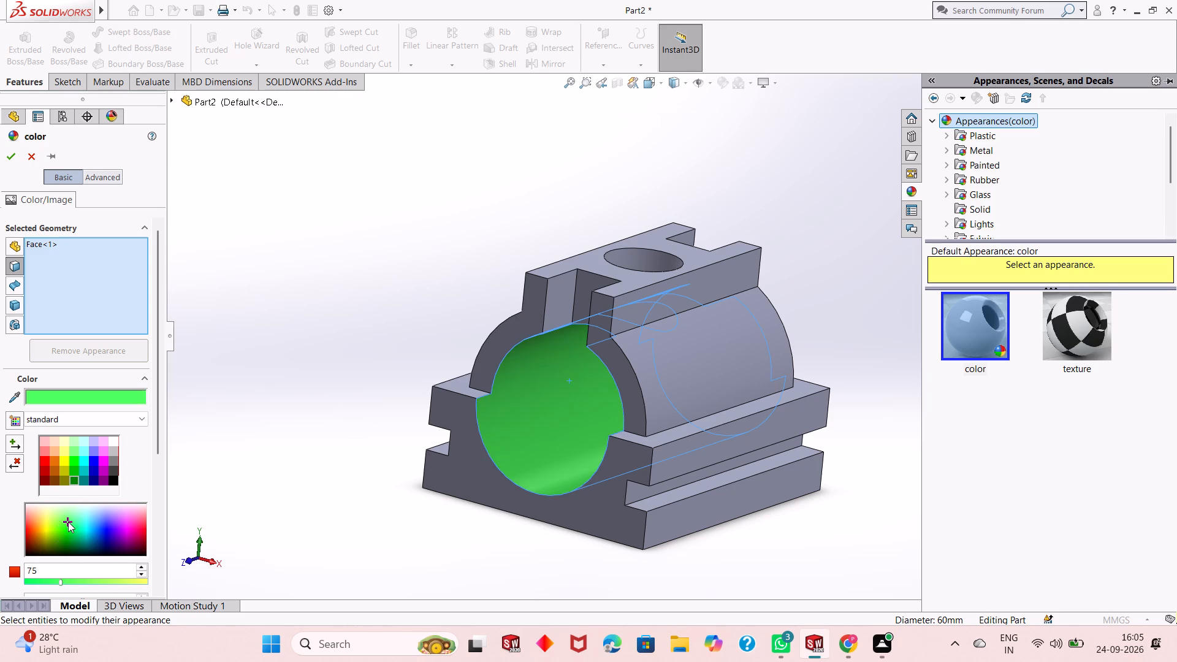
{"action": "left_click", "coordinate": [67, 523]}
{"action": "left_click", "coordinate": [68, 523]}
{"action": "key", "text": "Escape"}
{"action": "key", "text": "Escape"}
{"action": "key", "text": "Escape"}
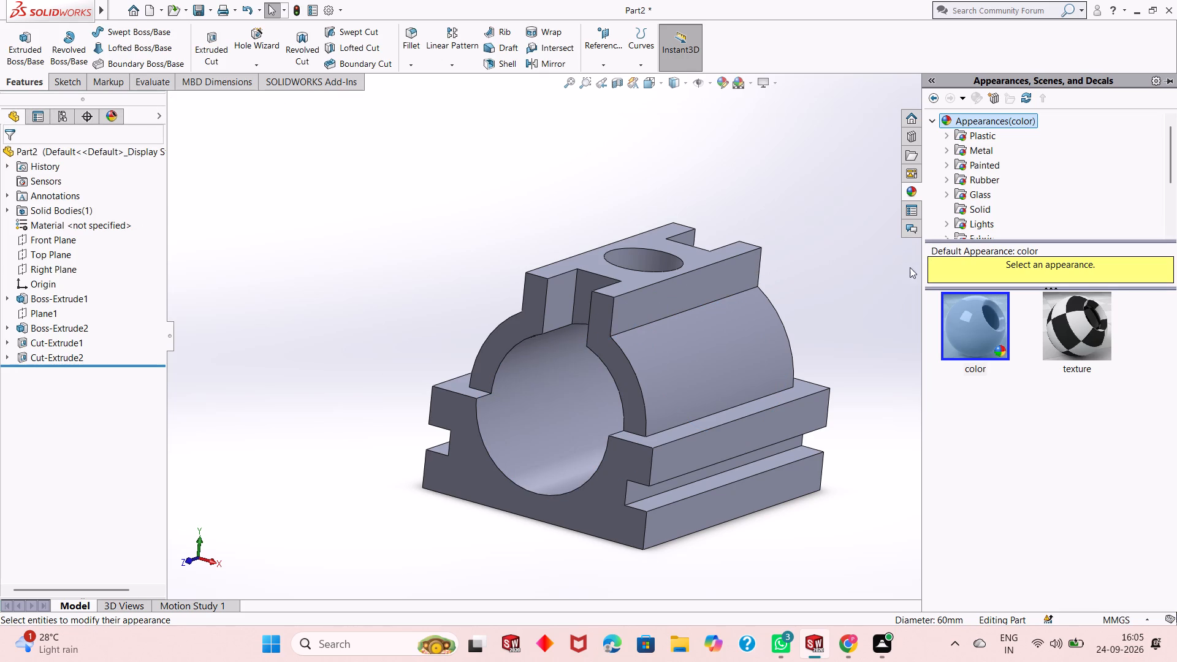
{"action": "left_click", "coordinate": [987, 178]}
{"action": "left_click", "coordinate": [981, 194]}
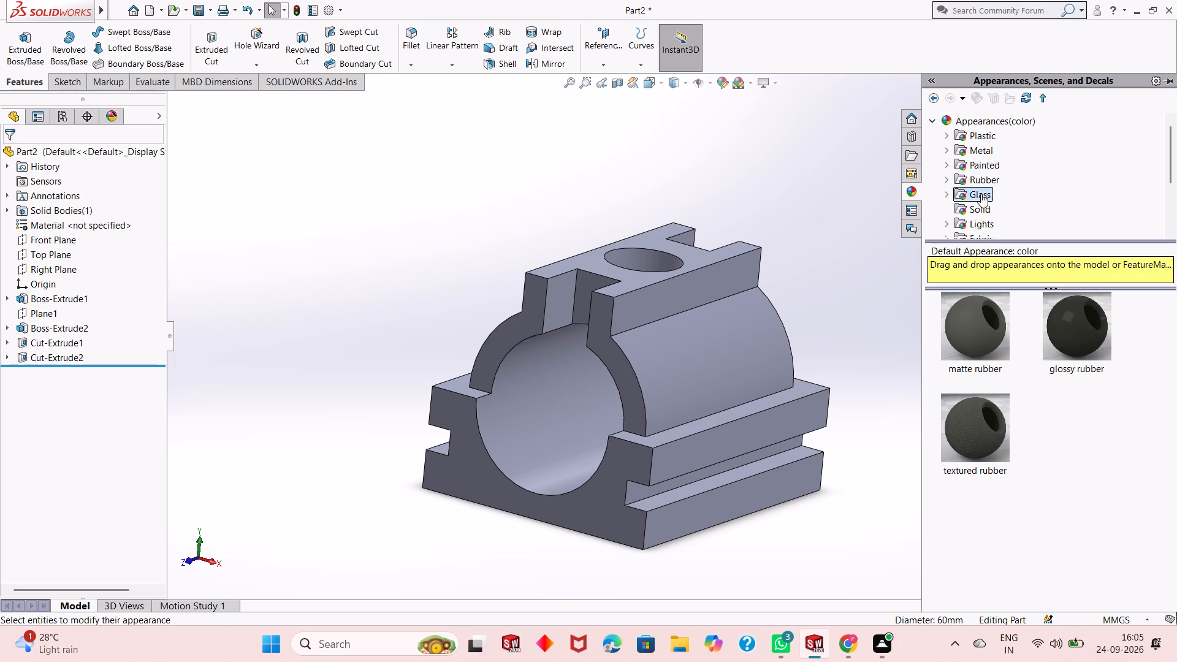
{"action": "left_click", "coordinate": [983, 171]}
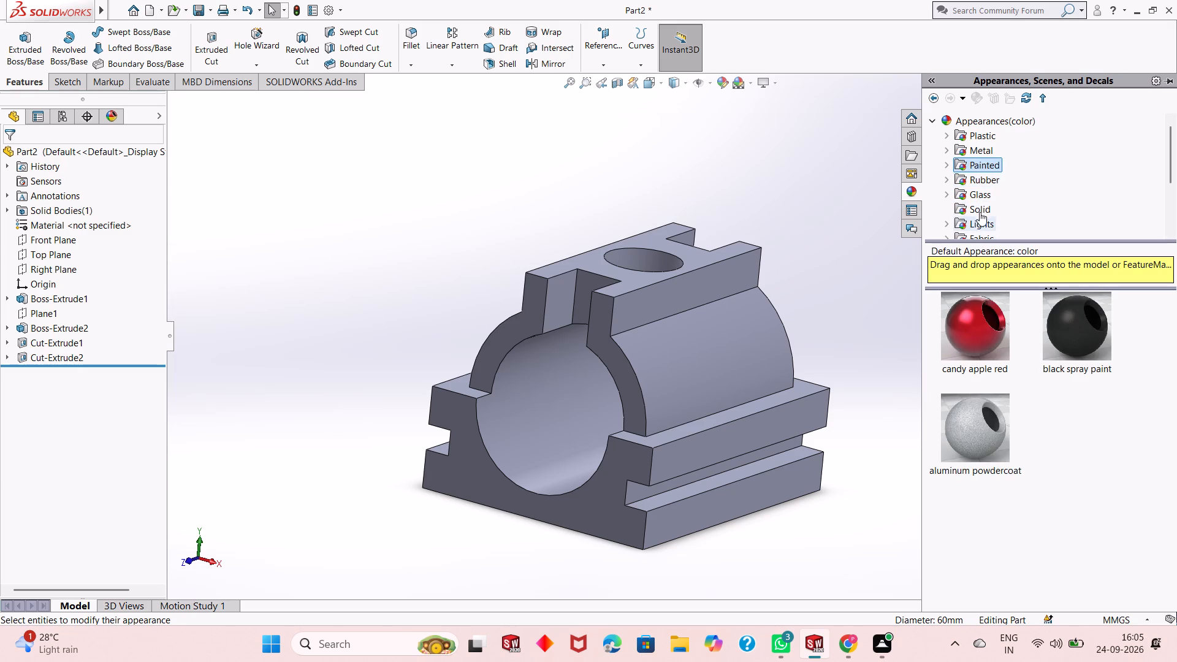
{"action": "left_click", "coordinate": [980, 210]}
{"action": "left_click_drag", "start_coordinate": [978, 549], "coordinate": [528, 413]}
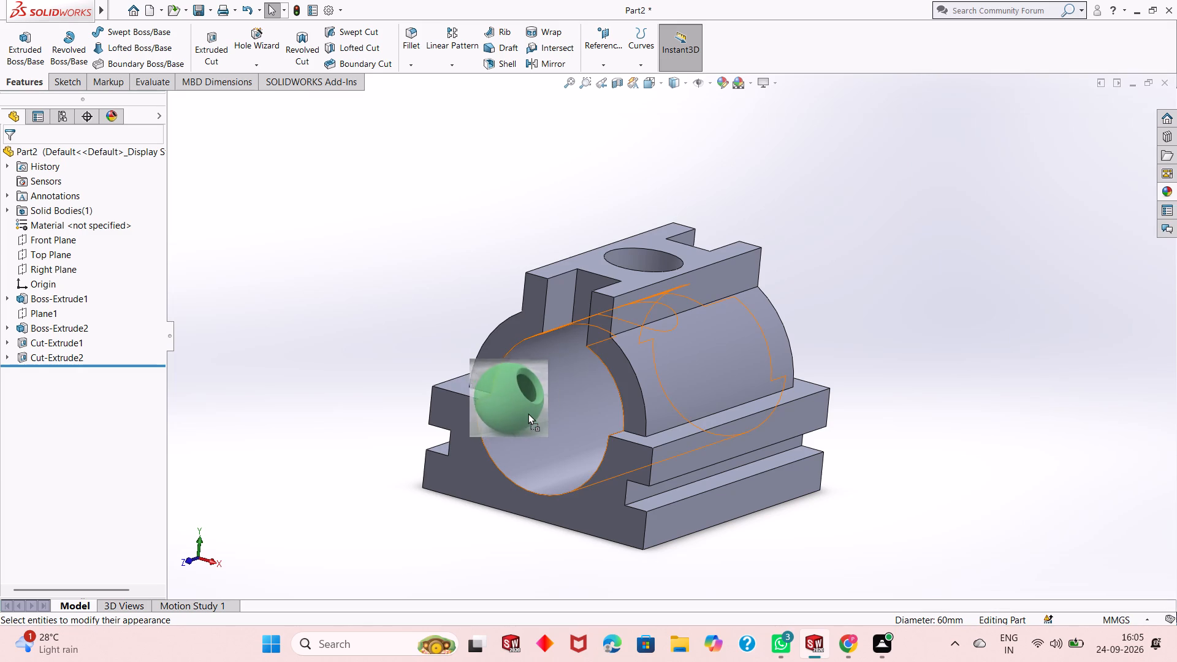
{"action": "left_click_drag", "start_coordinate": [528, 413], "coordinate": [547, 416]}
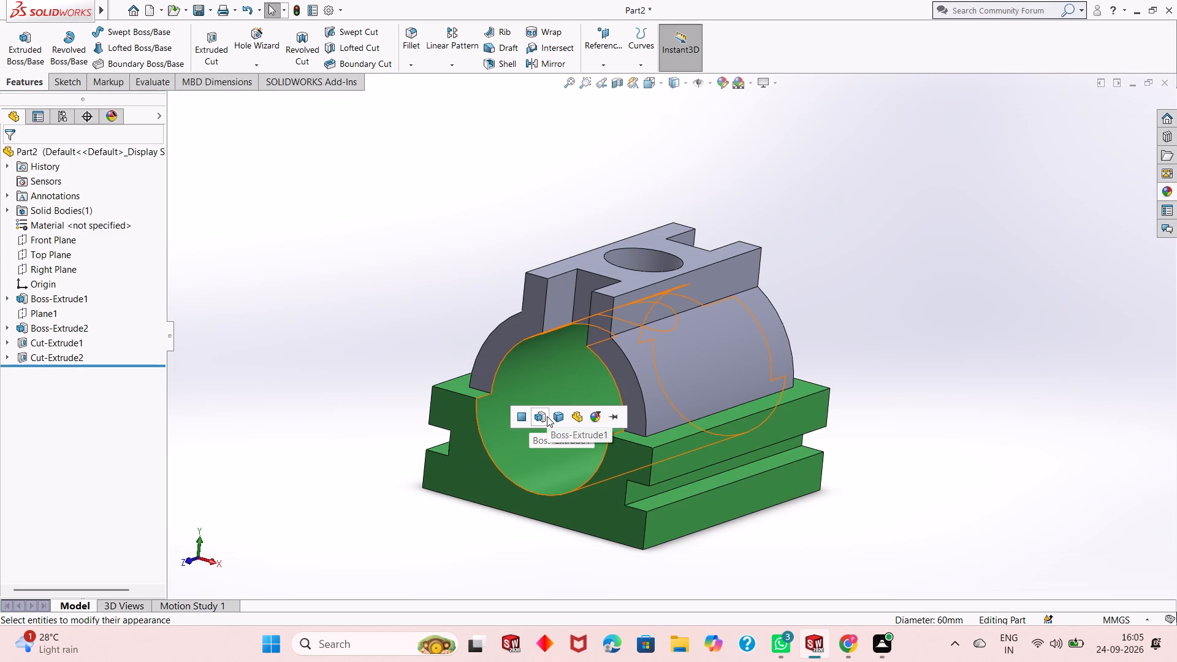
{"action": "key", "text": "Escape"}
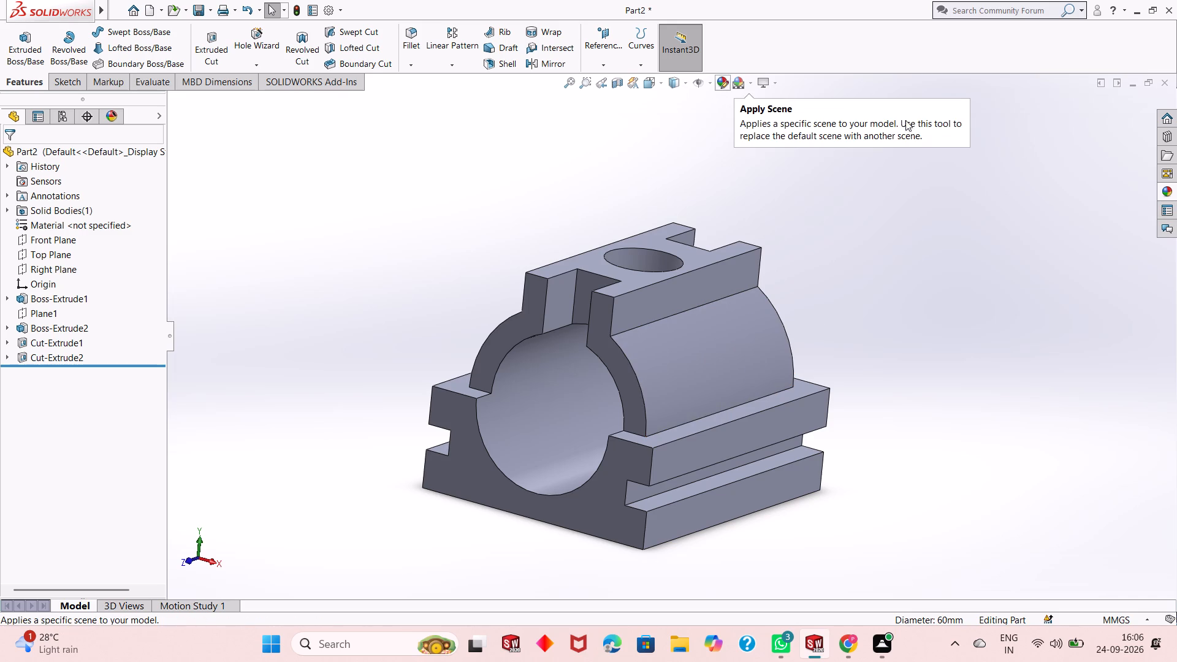
Apply the Green appearance from the Solid category to only the large bore's inner face.
{"action": "left_click", "coordinate": [1167, 191]}
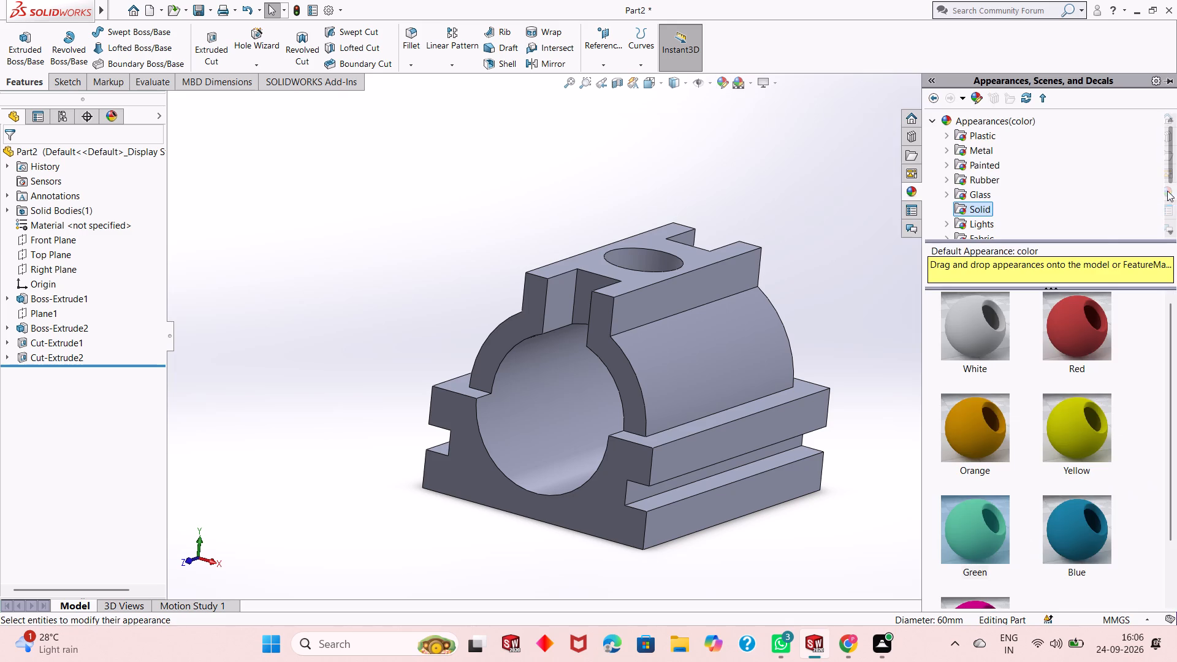
{"action": "scroll", "coordinate": [991, 531], "scroll_direction": "down", "scroll_amount": 3}
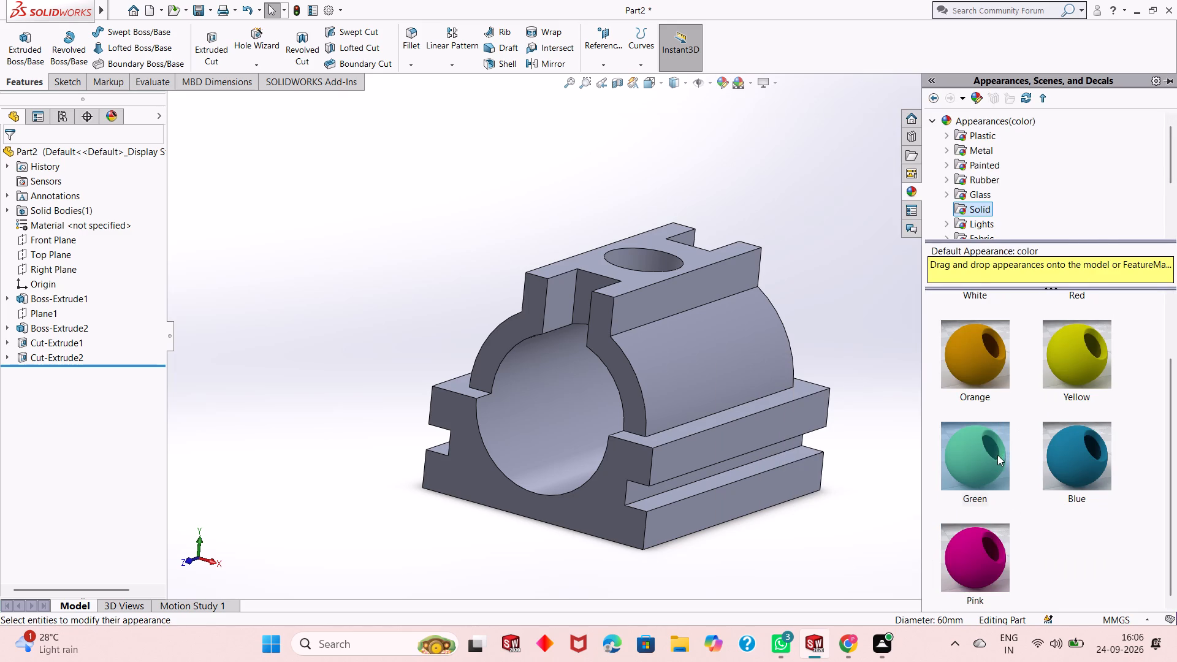
{"action": "left_click_drag", "start_coordinate": [993, 457], "coordinate": [565, 402]}
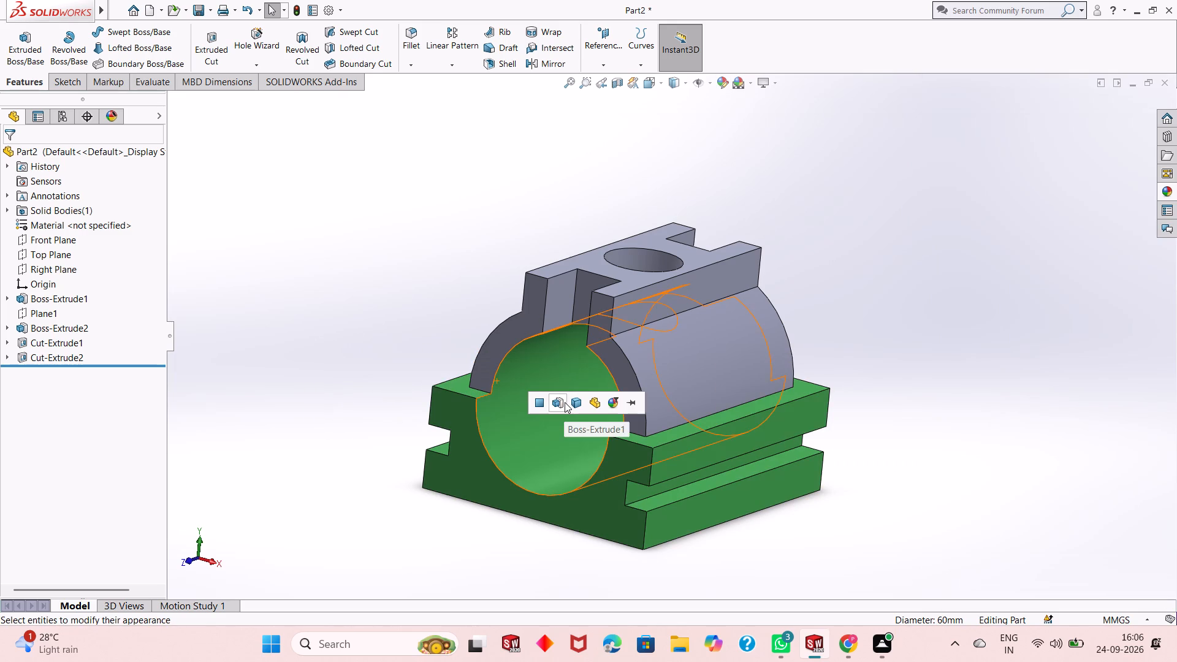
{"action": "left_click", "coordinate": [538, 406]}
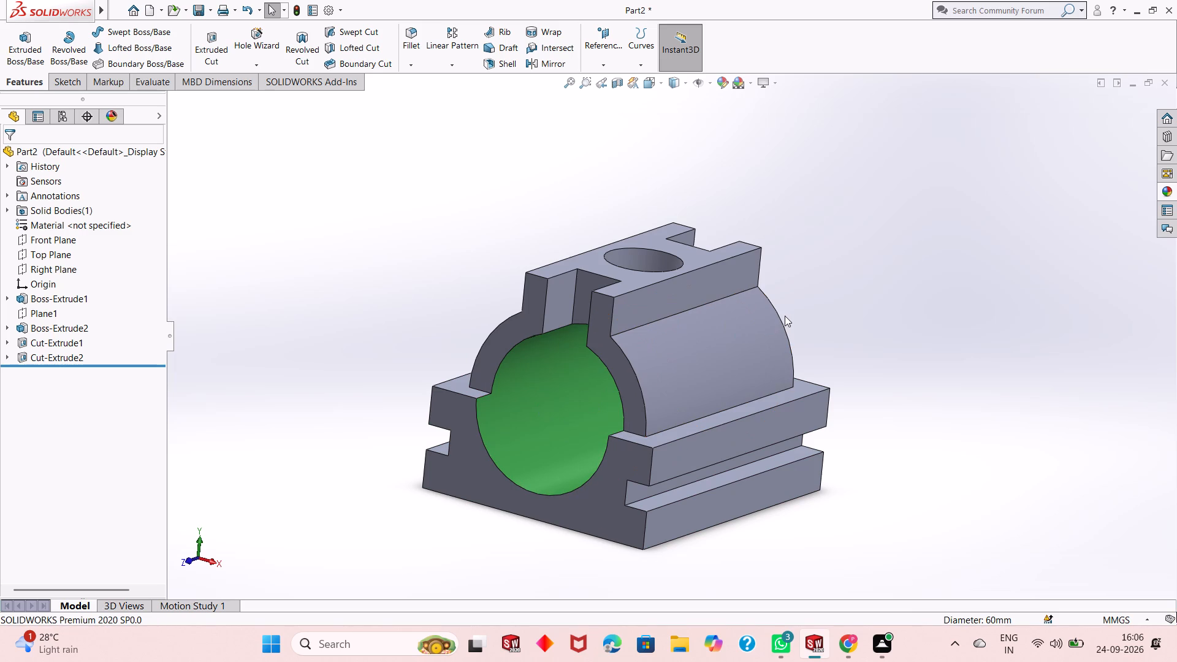
Apply the Green appearance from the Solid category to the whole cut feature forming the boss's two end slots.
{"action": "middle_click_drag", "start_coordinate": [525, 542], "coordinate": [542, 465]}
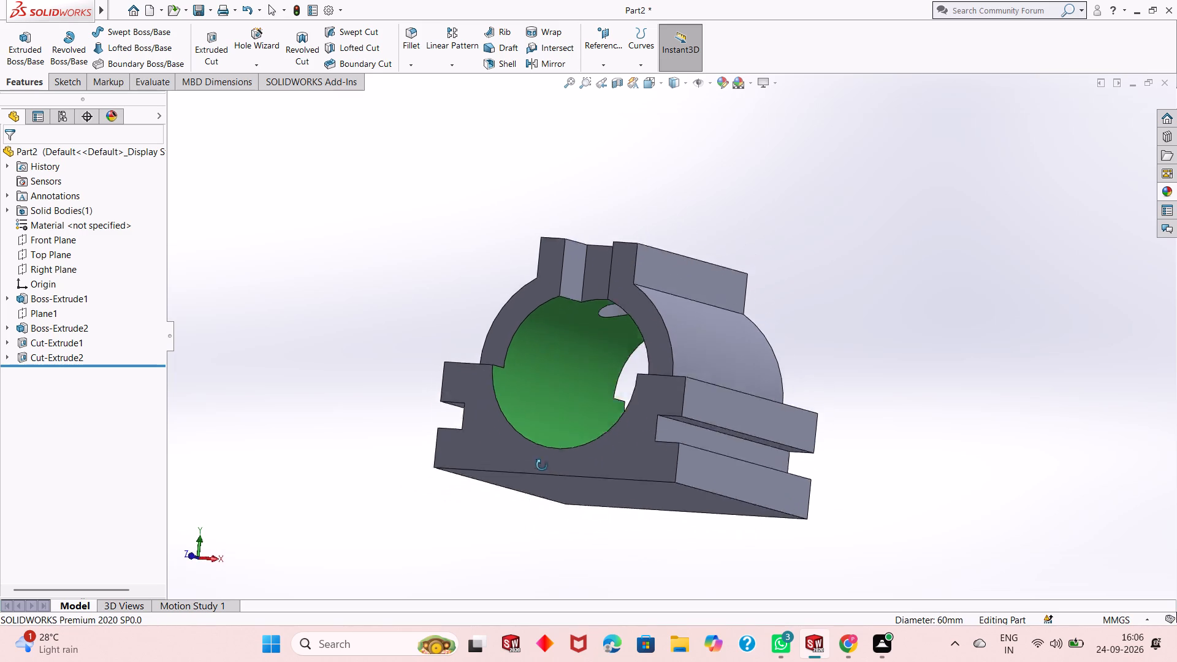
{"action": "middle_click_drag", "start_coordinate": [542, 465], "coordinate": [597, 462]}
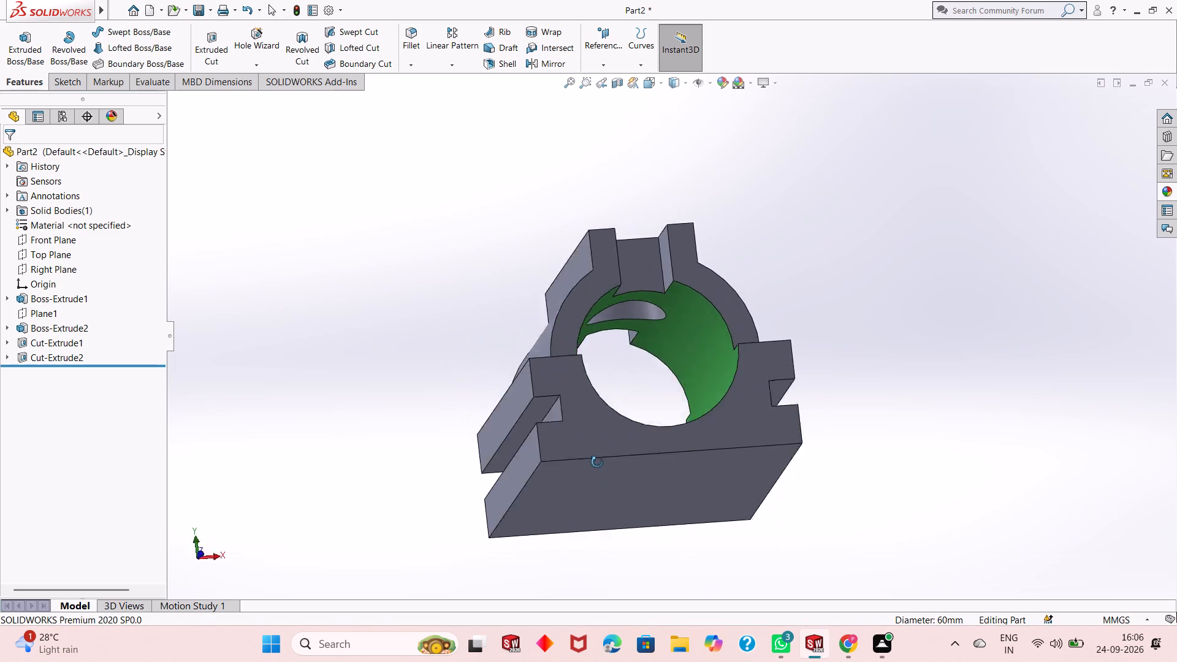
{"action": "middle_click_drag", "start_coordinate": [597, 462], "coordinate": [531, 592]}
{"action": "scroll", "coordinate": [655, 414], "scroll_direction": "down", "scroll_amount": 1}
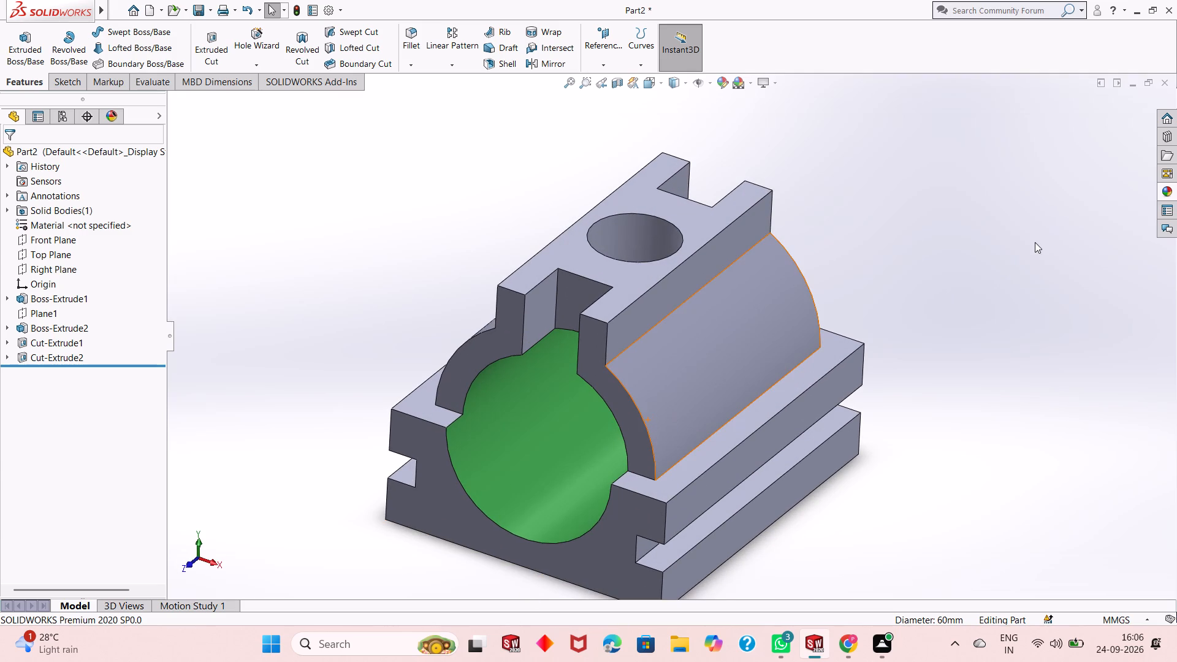
{"action": "left_click", "coordinate": [1170, 189]}
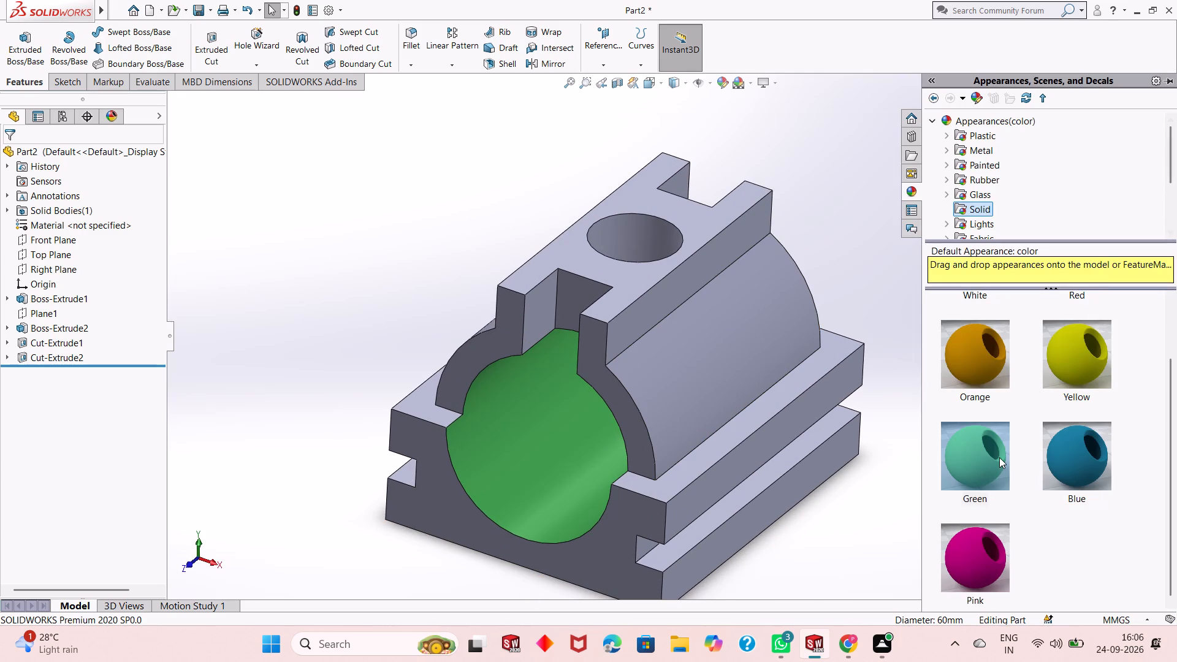
{"action": "left_click_drag", "start_coordinate": [986, 455], "coordinate": [960, 395]}
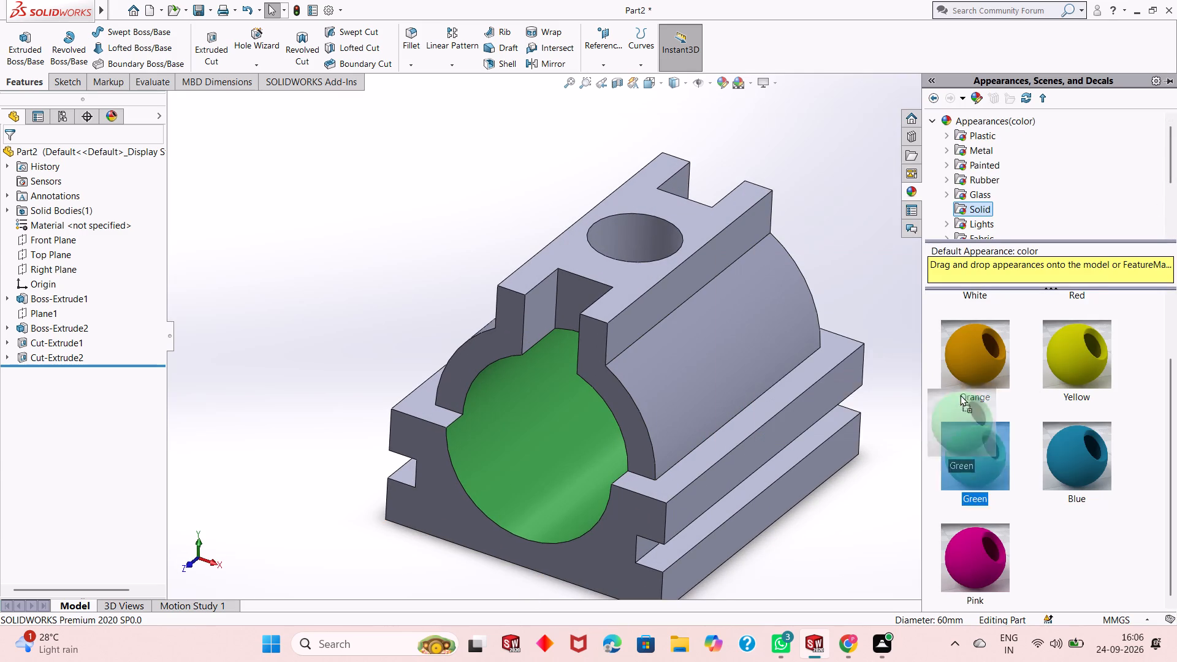
{"action": "left_click_drag", "start_coordinate": [960, 395], "coordinate": [548, 303]}
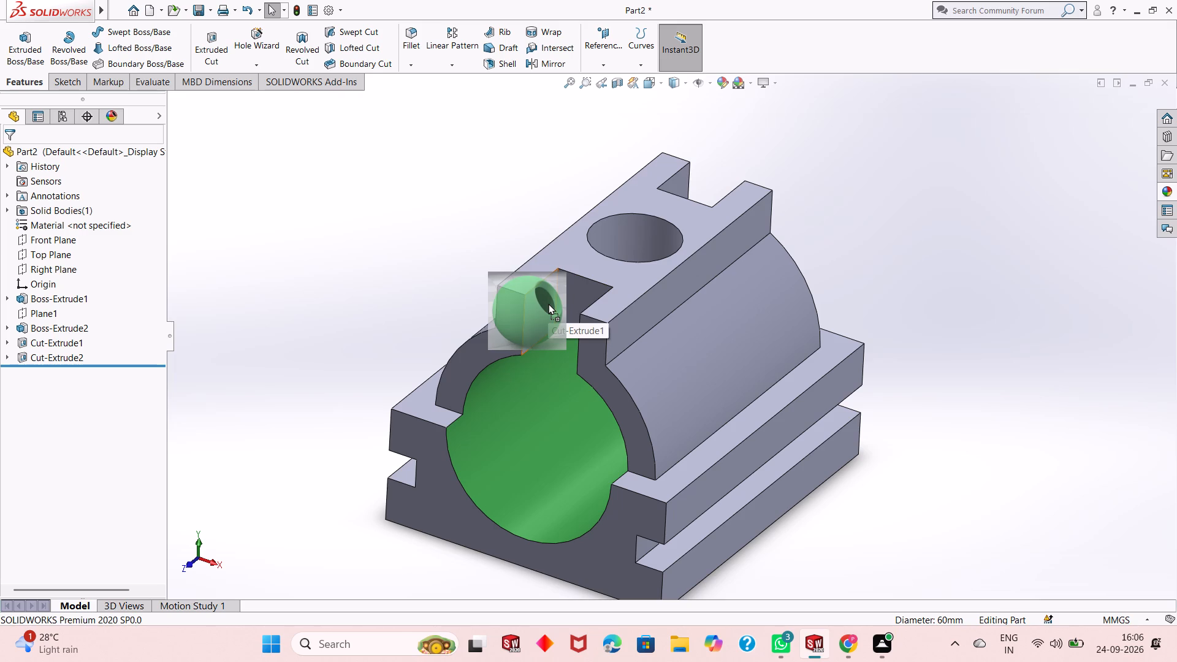
{"action": "left_click_drag", "start_coordinate": [548, 303], "coordinate": [546, 303]}
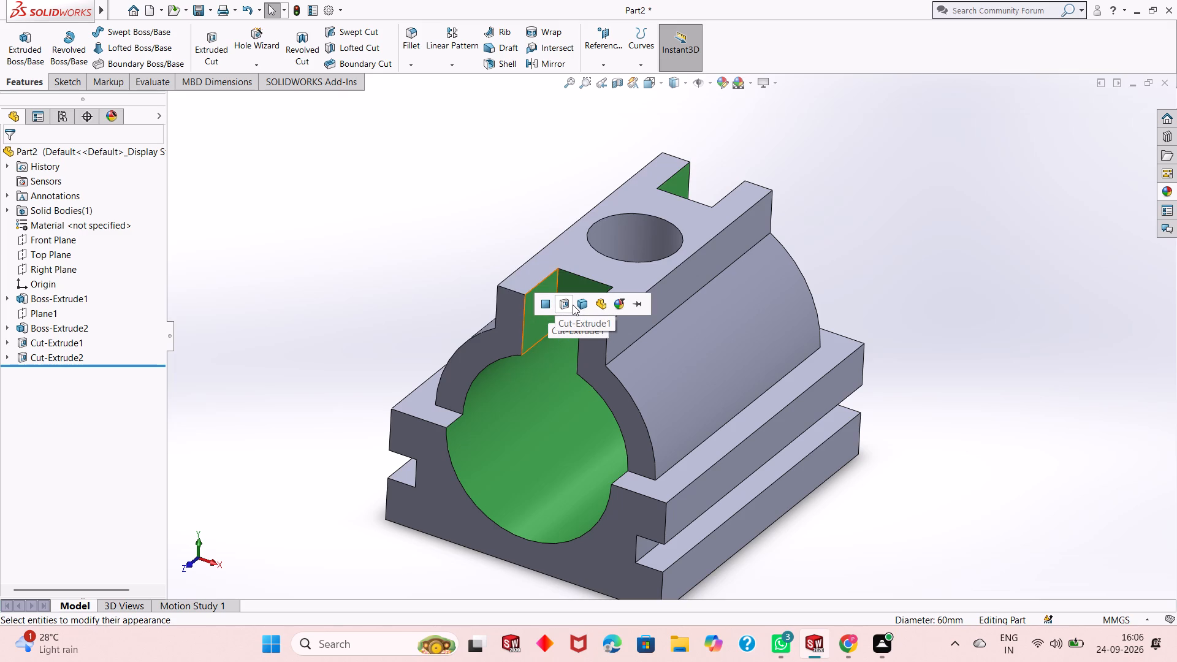
{"action": "left_click", "coordinate": [573, 305]}
Apply the Green appearance to the cut feature of the round hole through the top of the boss.
{"action": "middle_click_drag", "start_coordinate": [799, 354], "coordinate": [803, 354]}
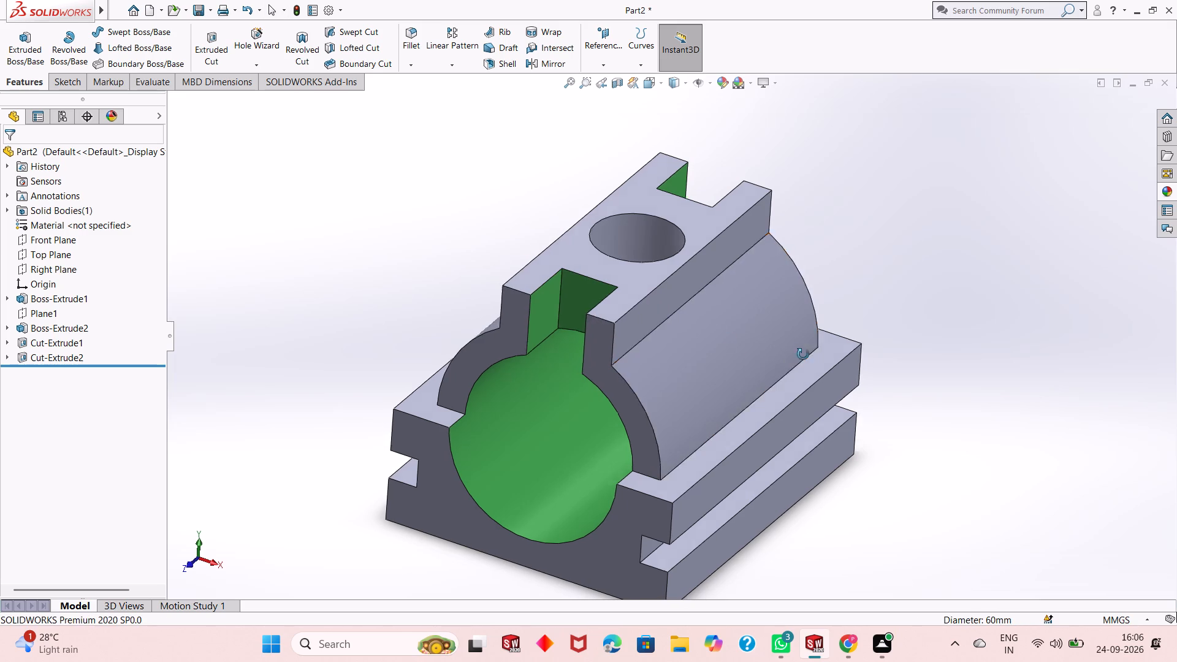
{"action": "middle_click_drag", "start_coordinate": [803, 354], "coordinate": [882, 322]}
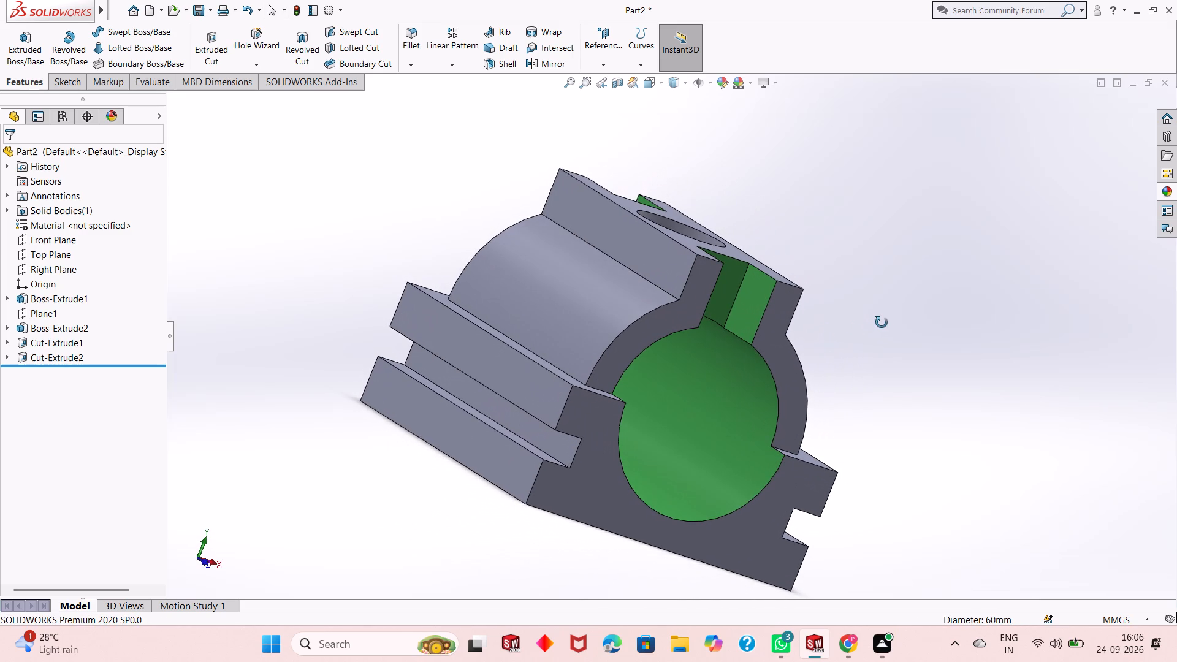
{"action": "middle_click_drag", "start_coordinate": [882, 322], "coordinate": [772, 409]}
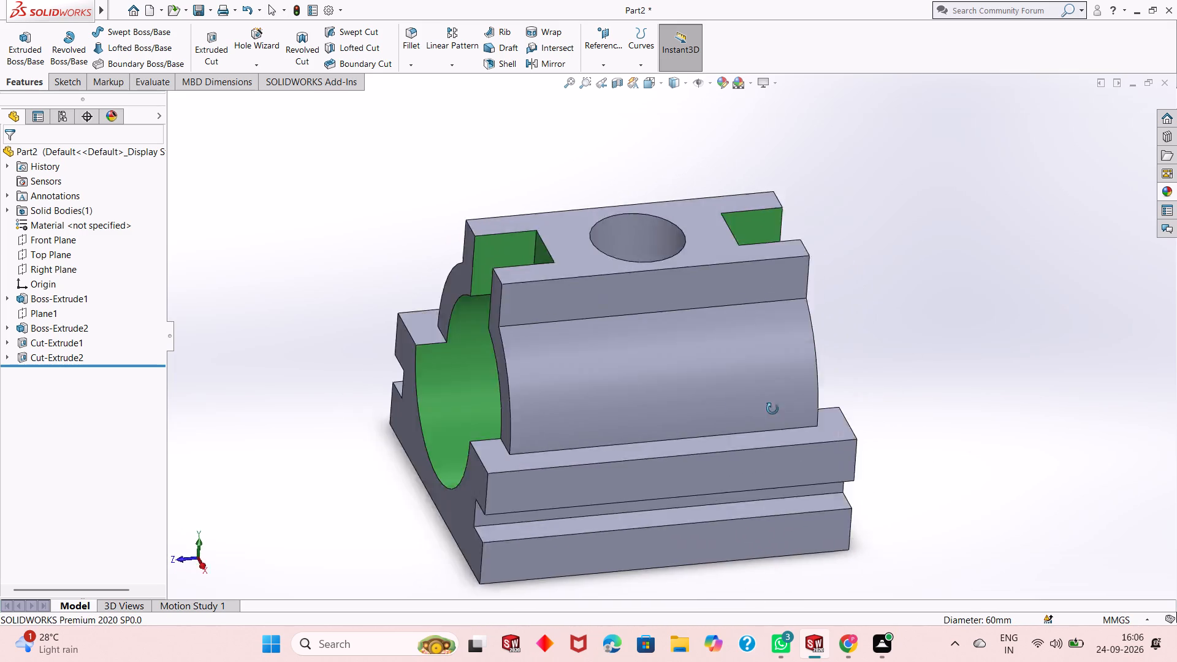
{"action": "middle_click_drag", "start_coordinate": [772, 409], "coordinate": [793, 494]}
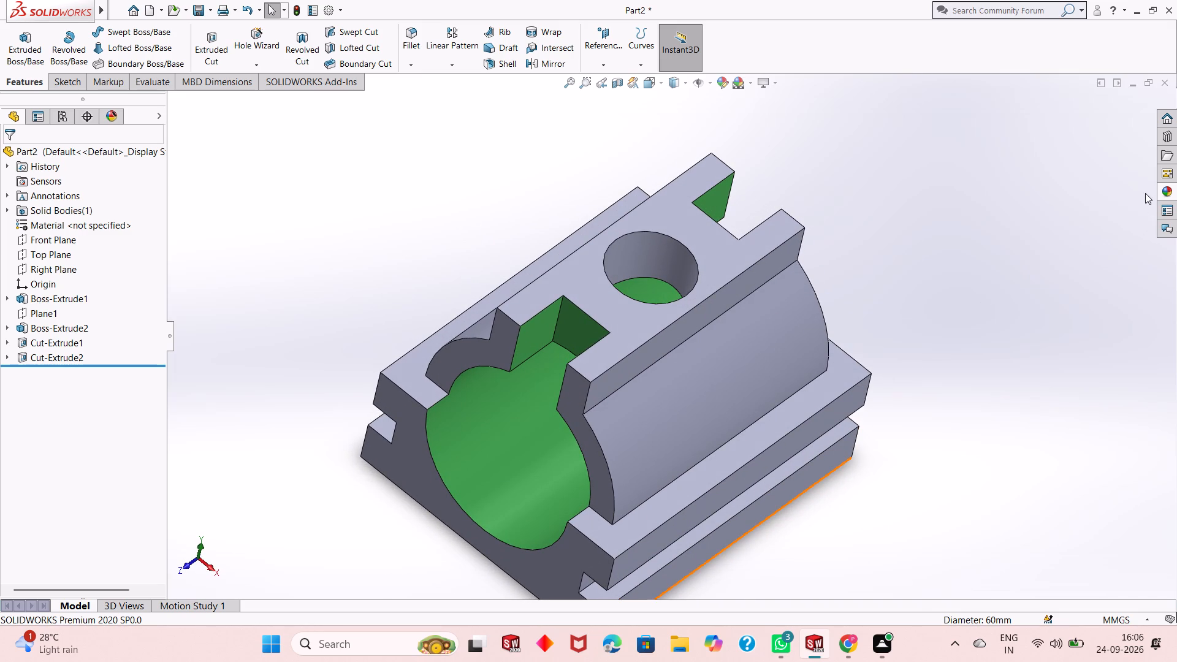
{"action": "left_click", "coordinate": [1165, 193]}
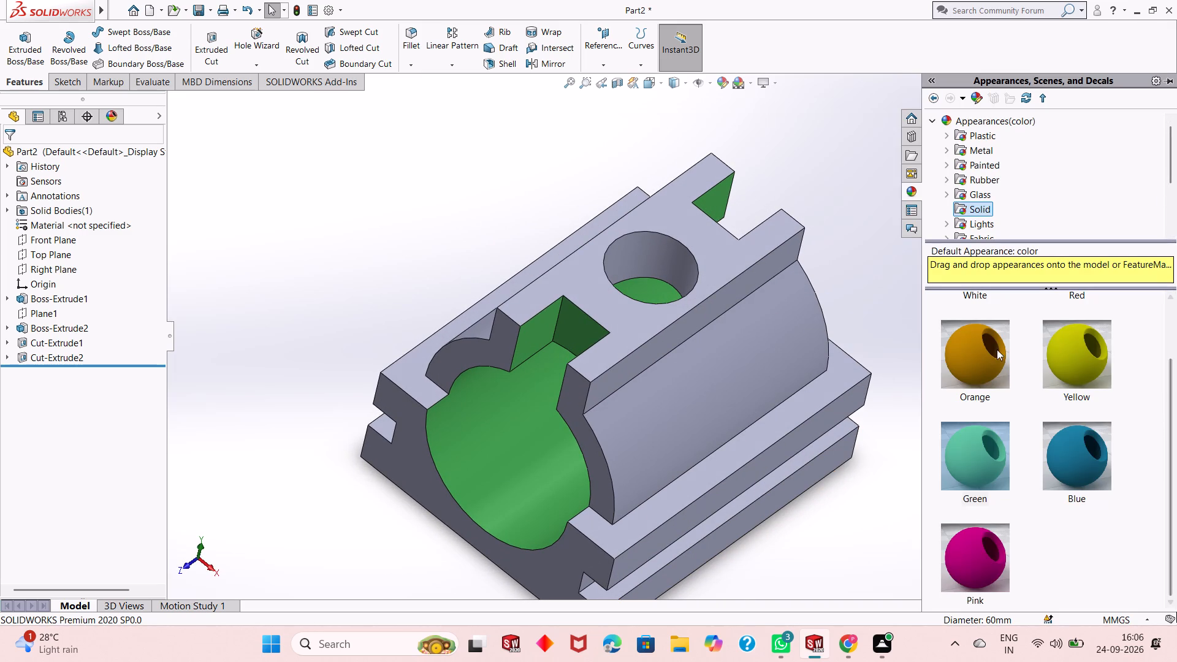
{"action": "left_click_drag", "start_coordinate": [983, 462], "coordinate": [664, 261]}
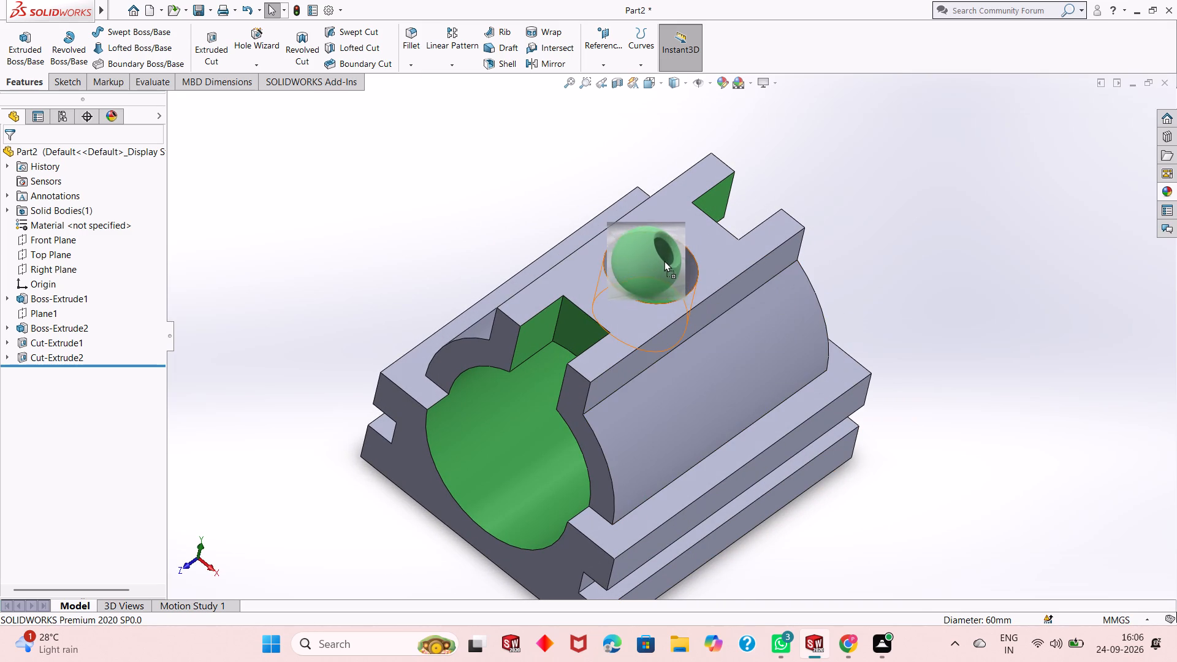
{"action": "left_click_drag", "start_coordinate": [664, 261], "coordinate": [661, 258]}
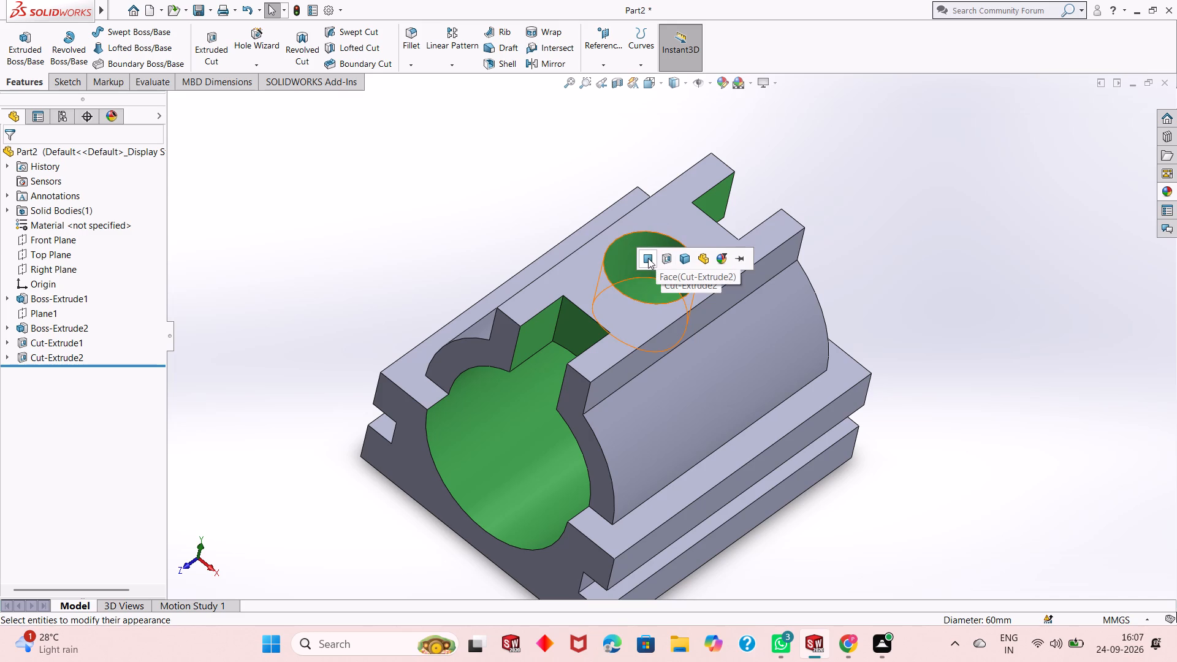
{"action": "left_click", "coordinate": [668, 258]}
Apply the Green appearance to only the vertical inner wall of the block's side groove on the +X side.
{"action": "middle_click_drag", "start_coordinate": [736, 347], "coordinate": [797, 161]}
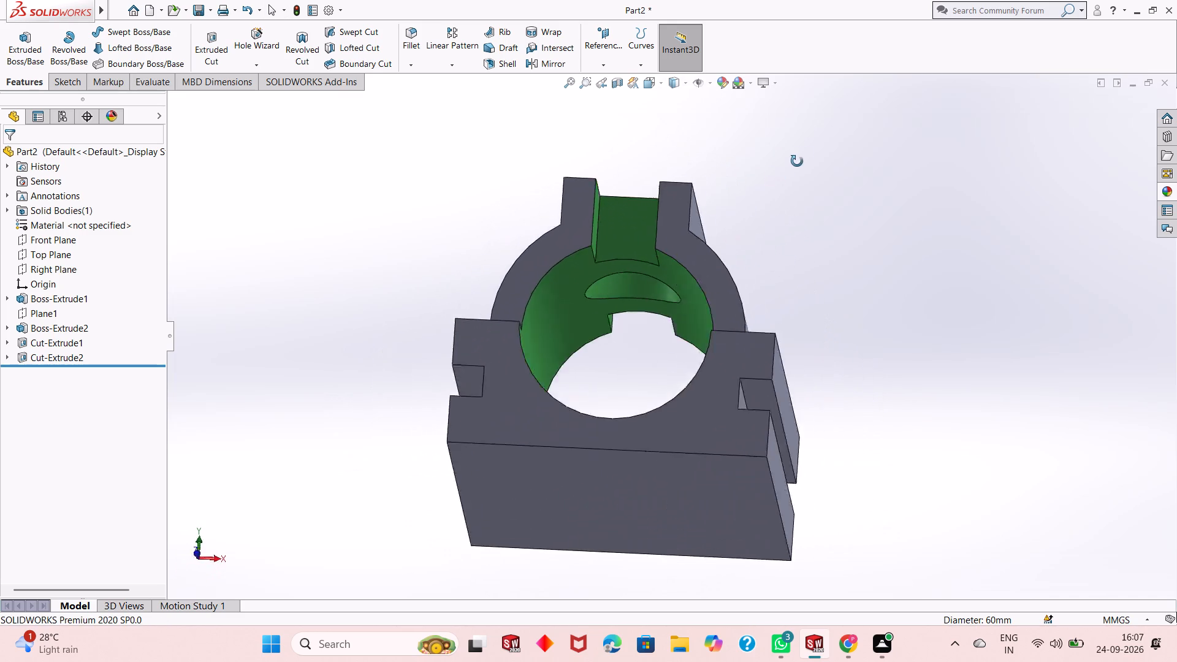
{"action": "middle_click_drag", "start_coordinate": [797, 161], "coordinate": [706, 277]}
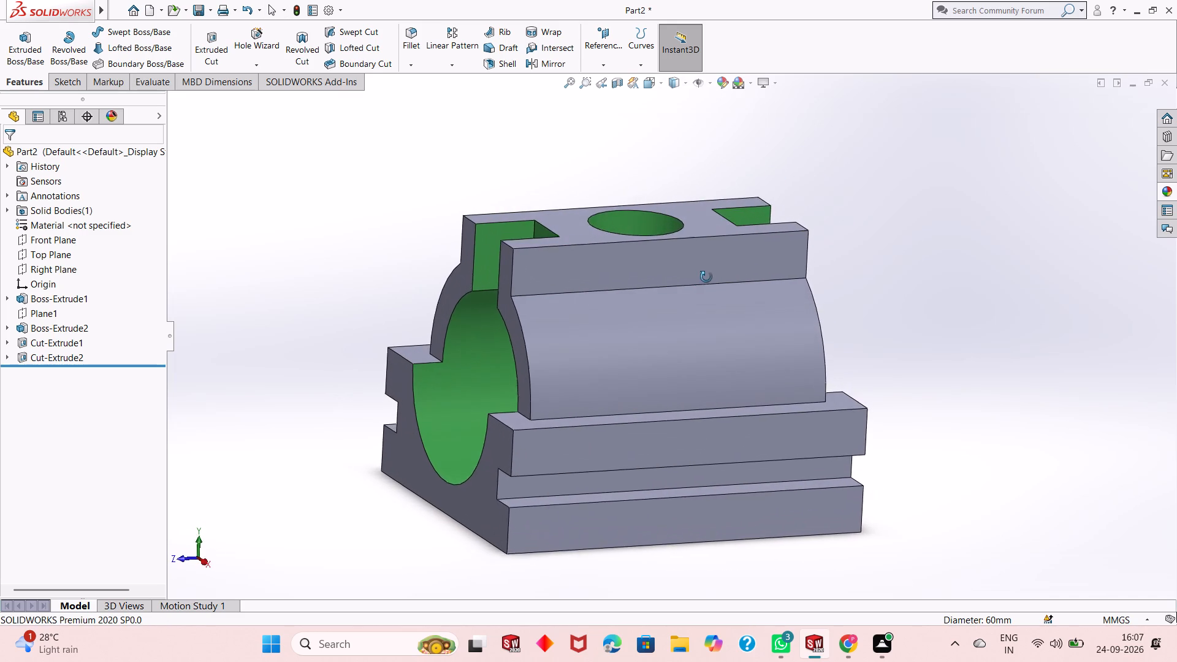
{"action": "middle_click_drag", "start_coordinate": [706, 277], "coordinate": [720, 306]}
{"action": "scroll", "coordinate": [718, 320], "scroll_direction": "up", "scroll_amount": 1}
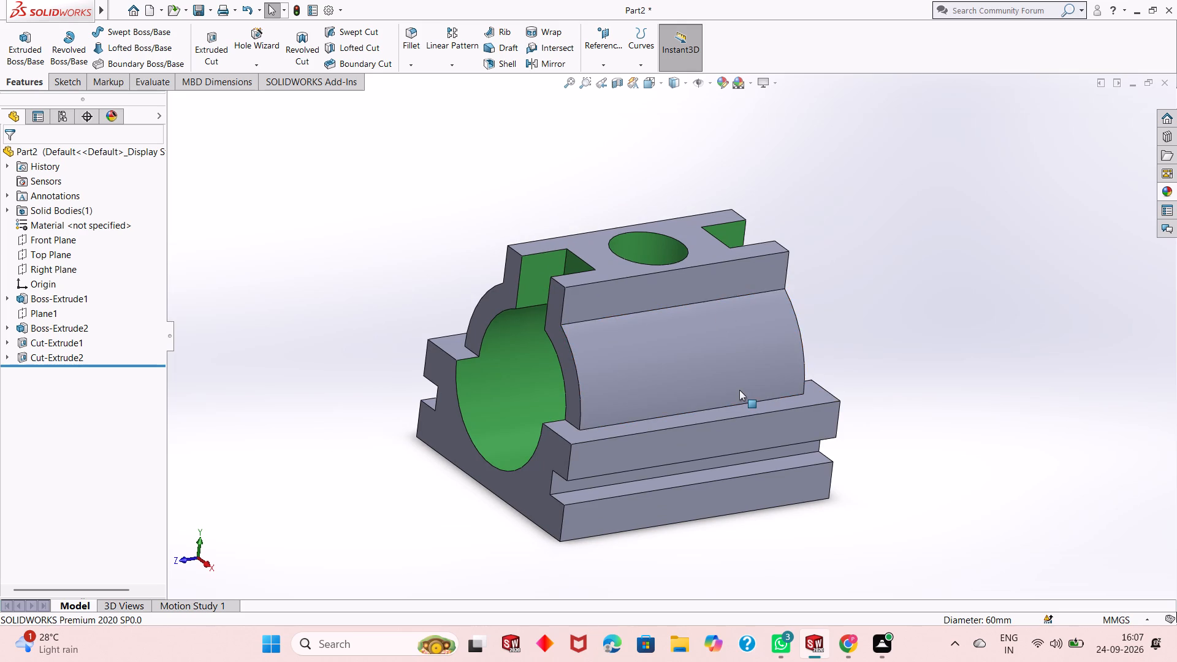
{"action": "middle_click_drag", "start_coordinate": [761, 467], "coordinate": [767, 360]}
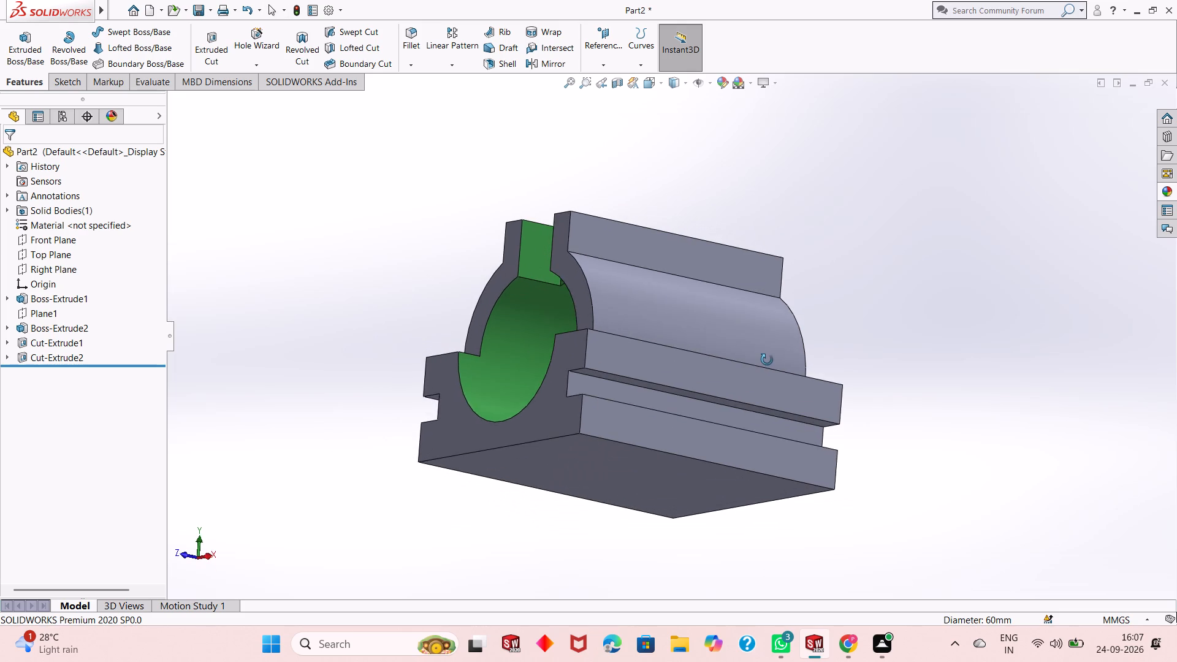
{"action": "middle_click_drag", "start_coordinate": [767, 360], "coordinate": [774, 359]}
{"action": "middle_click_drag", "start_coordinate": [775, 360], "coordinate": [788, 394]}
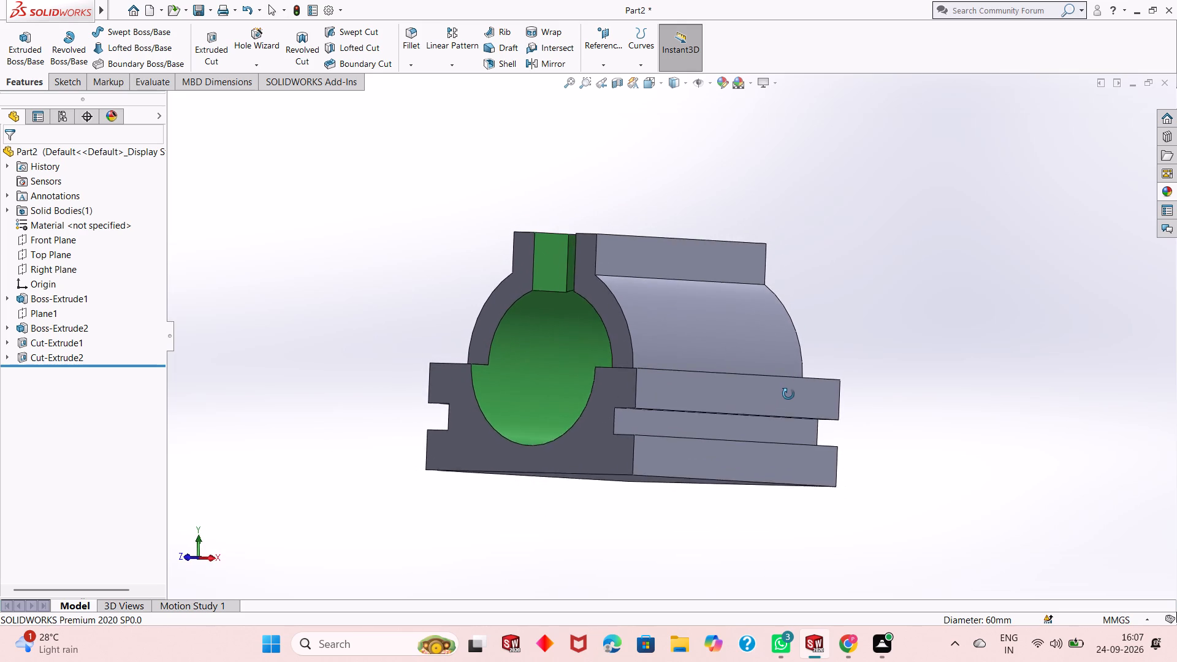
{"action": "middle_click_drag", "start_coordinate": [788, 394], "coordinate": [789, 376]}
{"action": "scroll", "coordinate": [789, 376], "scroll_direction": "down", "scroll_amount": 2}
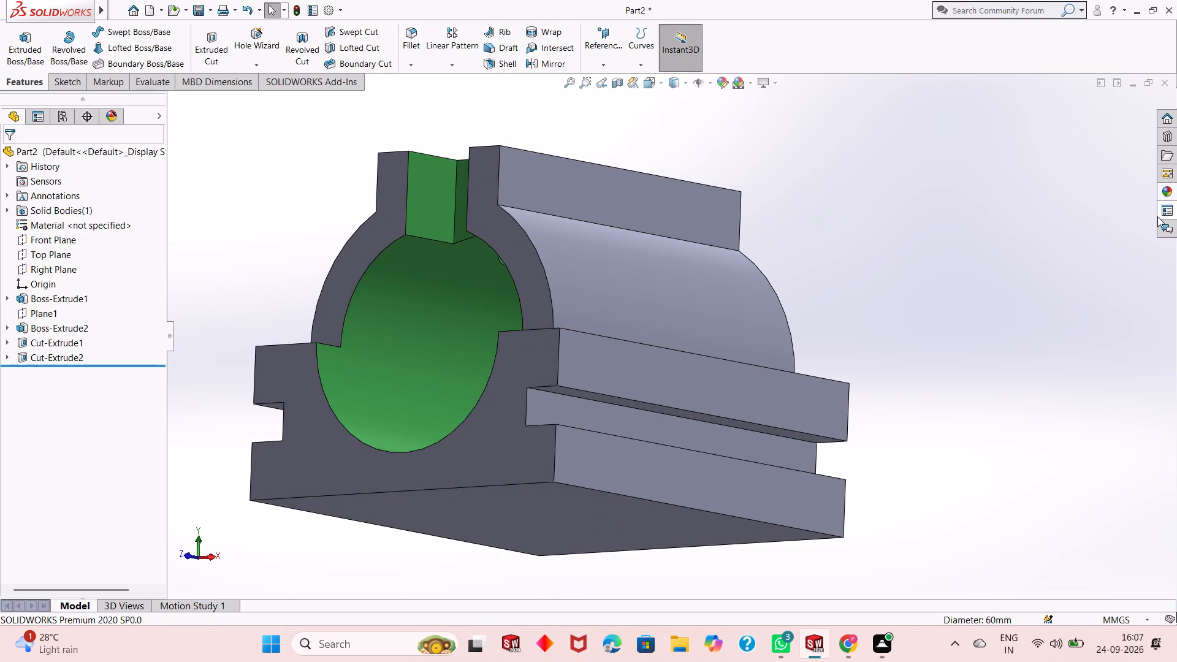
{"action": "left_click", "coordinate": [1167, 186]}
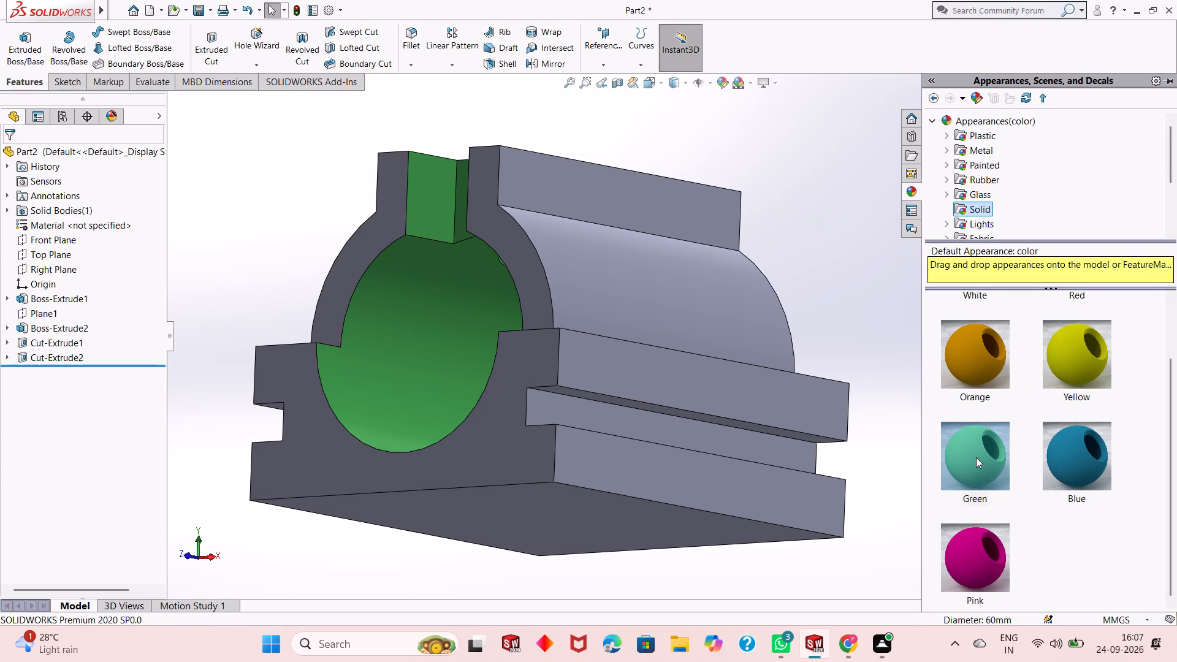
{"action": "left_click_drag", "start_coordinate": [976, 457], "coordinate": [762, 447]}
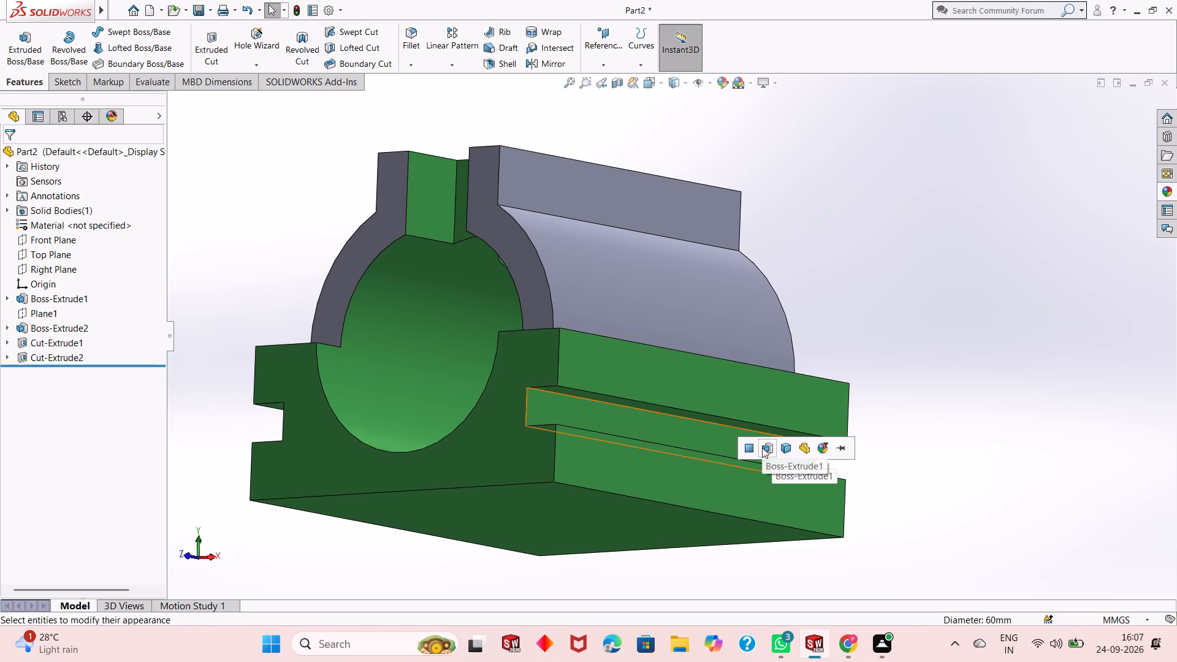
{"action": "left_click", "coordinate": [748, 449]}
Apply the Green appearance to only the downward-facing upper face of the +X side groove.
{"action": "middle_click_drag", "start_coordinate": [731, 480], "coordinate": [731, 481]}
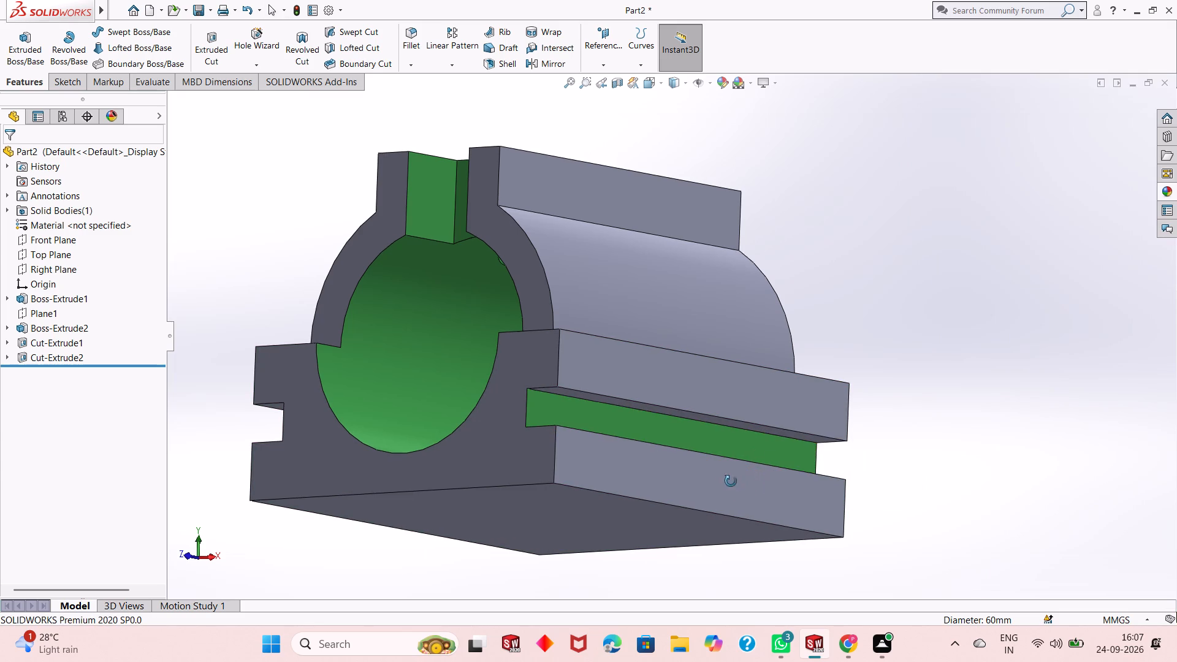
{"action": "middle_click_drag", "start_coordinate": [731, 481], "coordinate": [749, 398]}
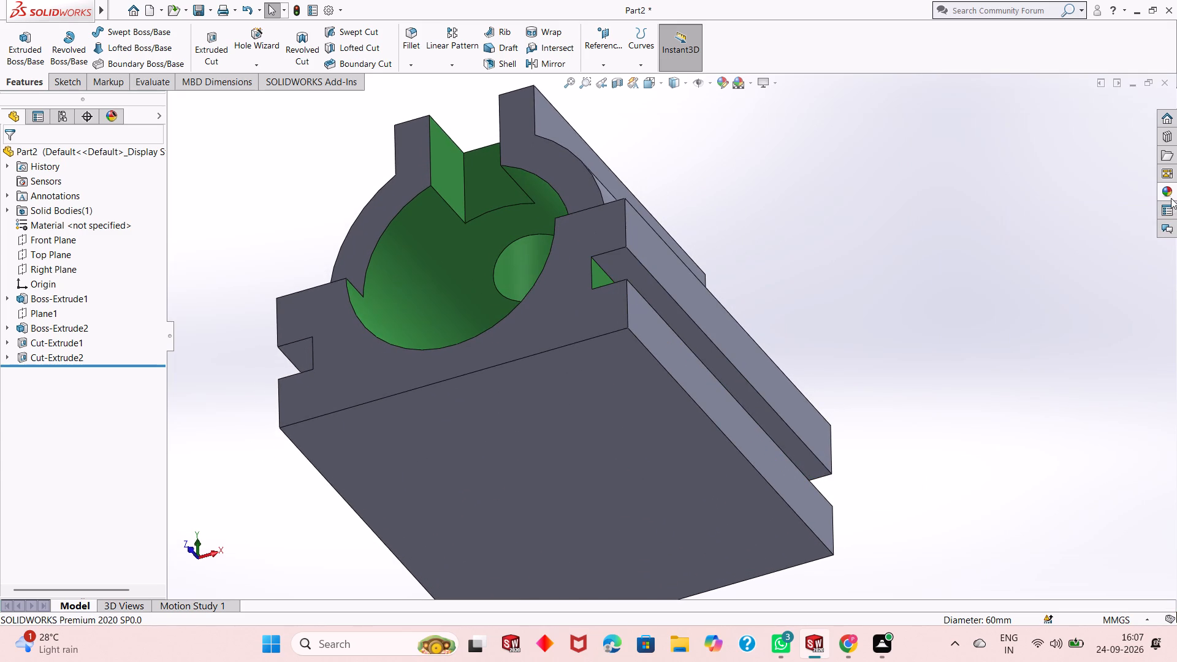
{"action": "left_click", "coordinate": [1167, 193]}
{"action": "left_click_drag", "start_coordinate": [980, 455], "coordinate": [775, 411]}
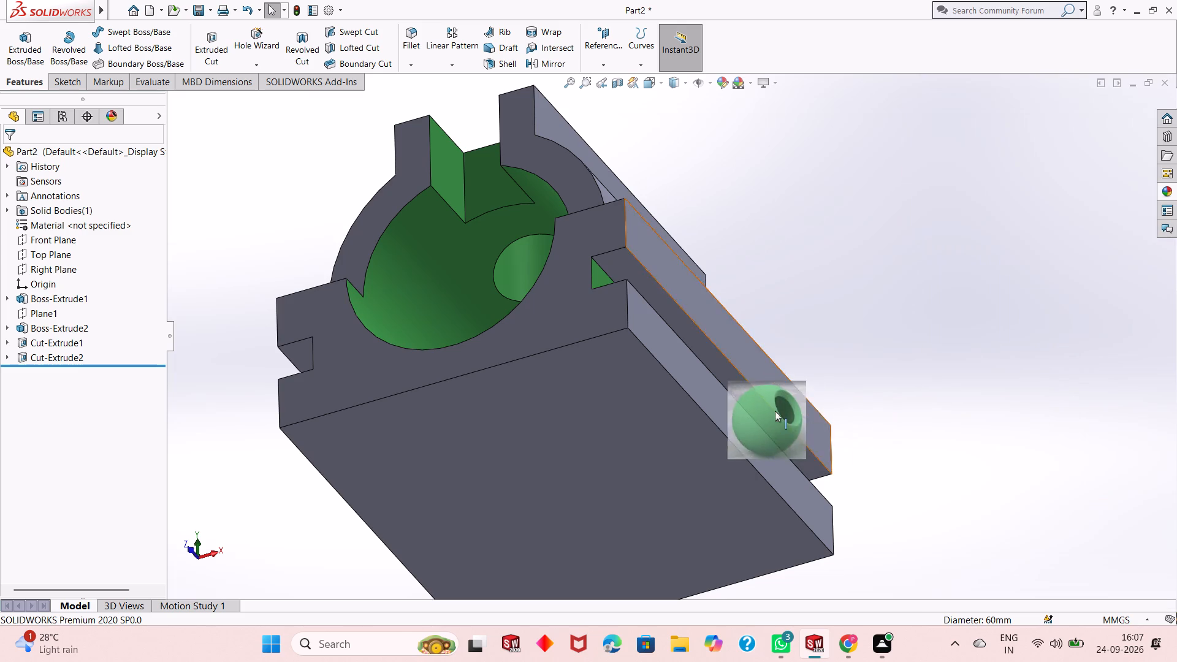
{"action": "left_click_drag", "start_coordinate": [775, 411], "coordinate": [753, 409]}
{"action": "left_click", "coordinate": [753, 409]}
Apply the Green appearance to only the upward-facing floor of the +X side groove.
{"action": "middle_click_drag", "start_coordinate": [750, 319], "coordinate": [751, 318]}
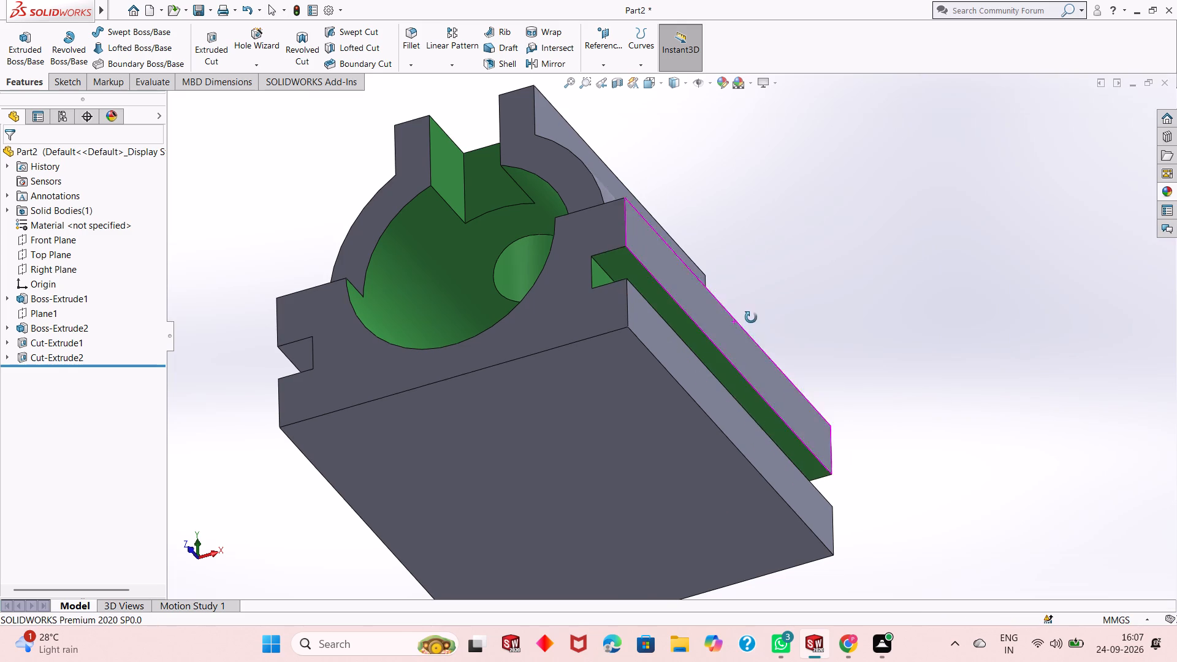
{"action": "middle_click_drag", "start_coordinate": [751, 318], "coordinate": [759, 491]}
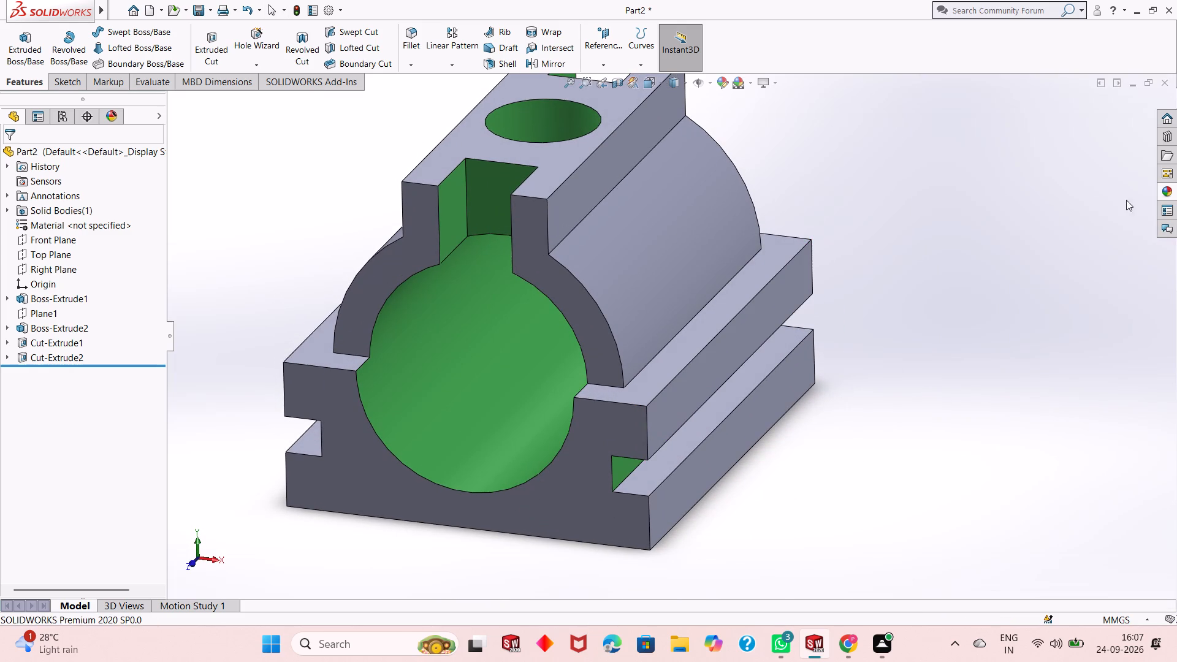
{"action": "left_click", "coordinate": [1164, 189]}
{"action": "left_click_drag", "start_coordinate": [974, 456], "coordinate": [741, 384]}
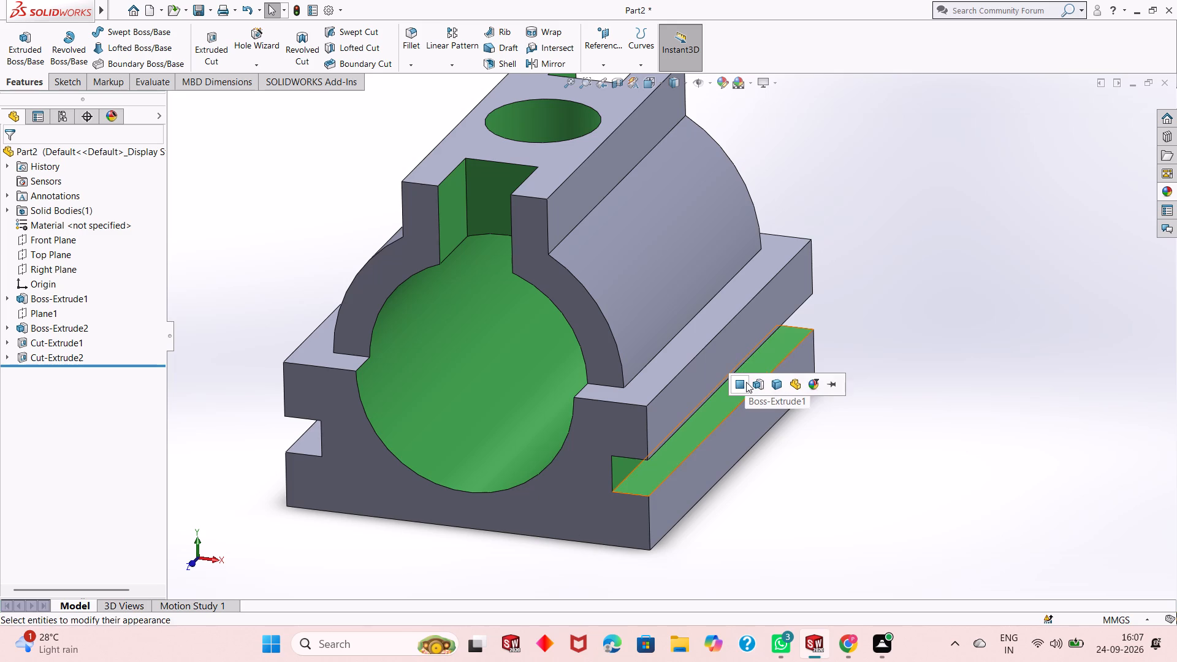
{"action": "left_click", "coordinate": [746, 382]}
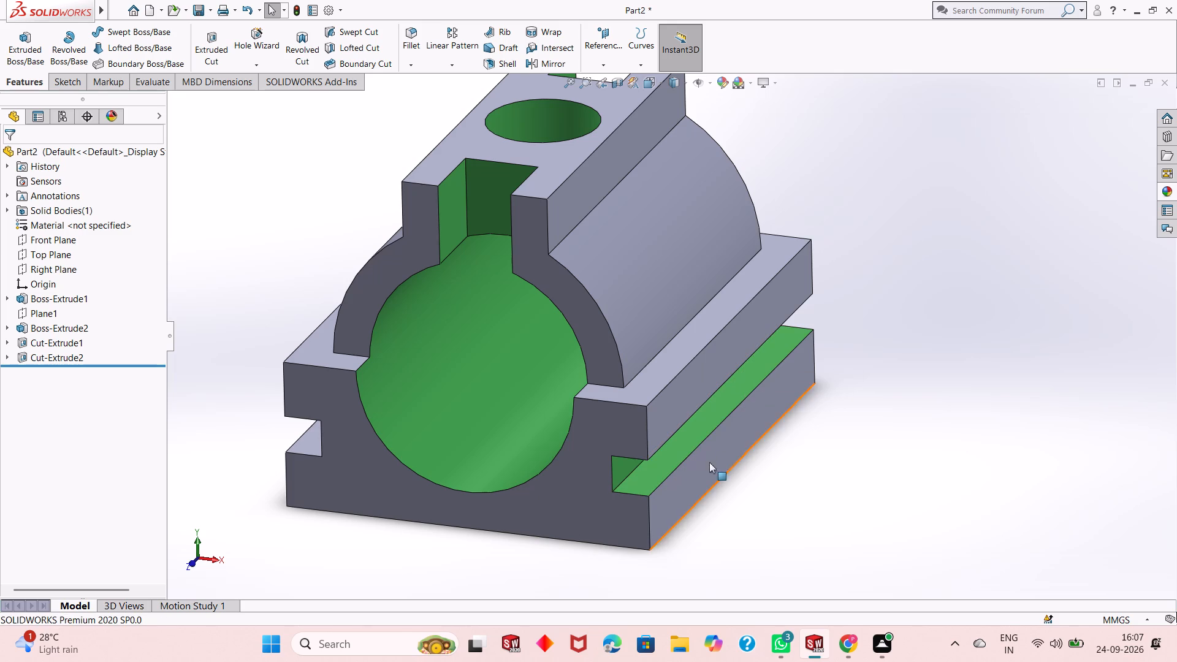
Apply the Green appearance to only the upward-facing floor of the opposite side groove, on the -X side.
{"action": "middle_click_drag", "start_coordinate": [645, 465], "coordinate": [867, 362]}
{"action": "scroll", "coordinate": [602, 412], "scroll_direction": "up", "scroll_amount": 3}
{"action": "scroll", "coordinate": [876, 367], "scroll_direction": "down", "scroll_amount": 3}
{"action": "middle_click_drag", "start_coordinate": [707, 363], "coordinate": [722, 398]}
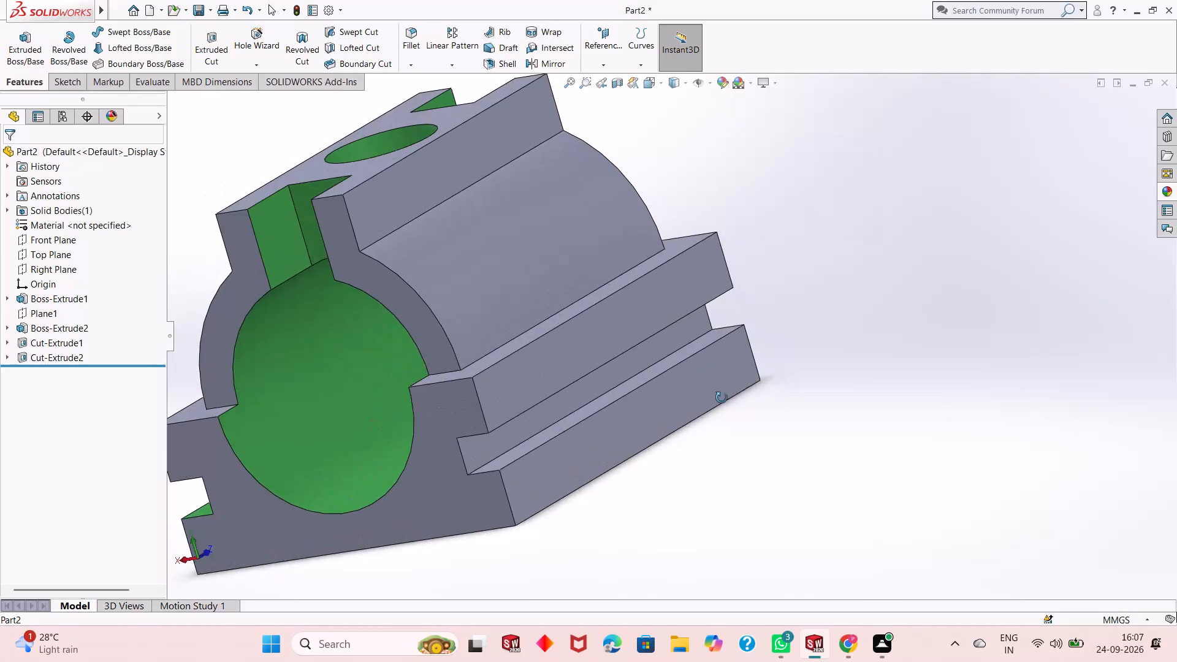
{"action": "middle_click_drag", "start_coordinate": [722, 398], "coordinate": [731, 406]}
{"action": "scroll", "coordinate": [579, 351], "scroll_direction": "down", "scroll_amount": 1}
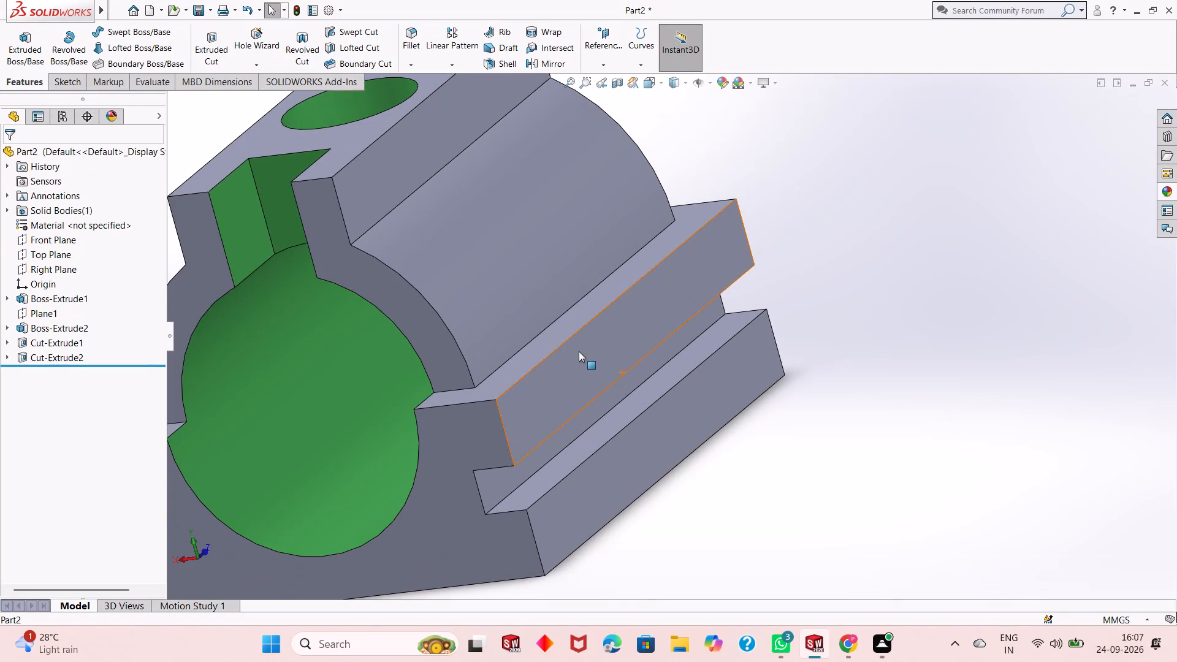
{"action": "left_click", "coordinate": [1173, 188]}
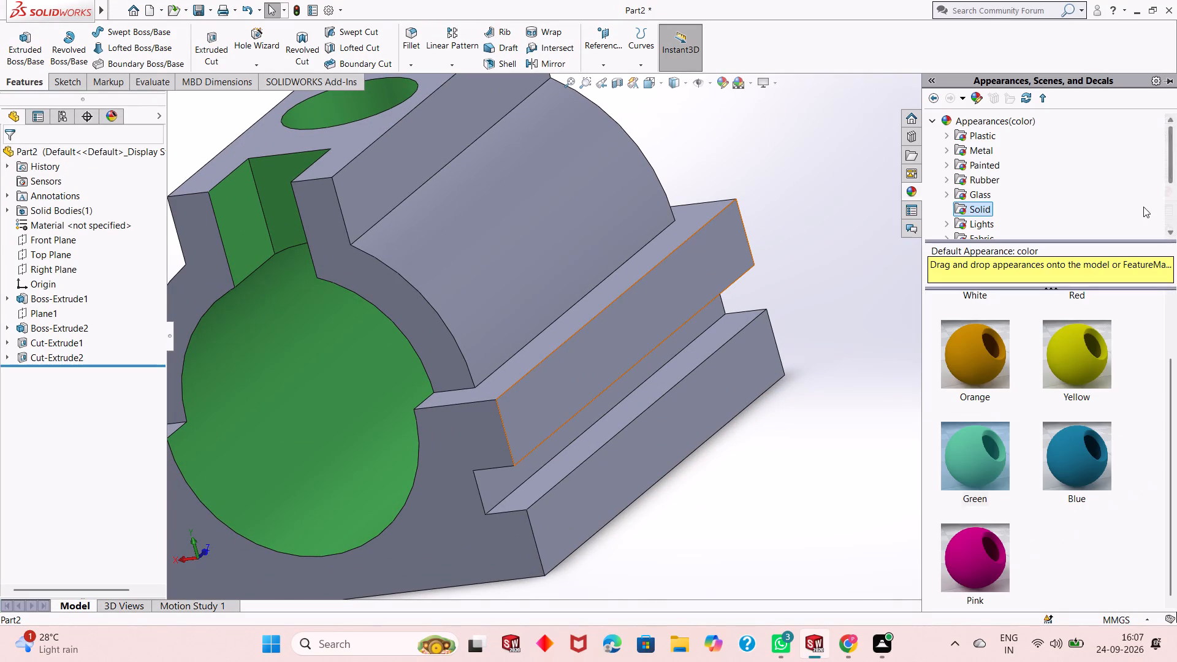
{"action": "left_click_drag", "start_coordinate": [985, 465], "coordinate": [696, 356]}
{"action": "left_click", "coordinate": [696, 357]}
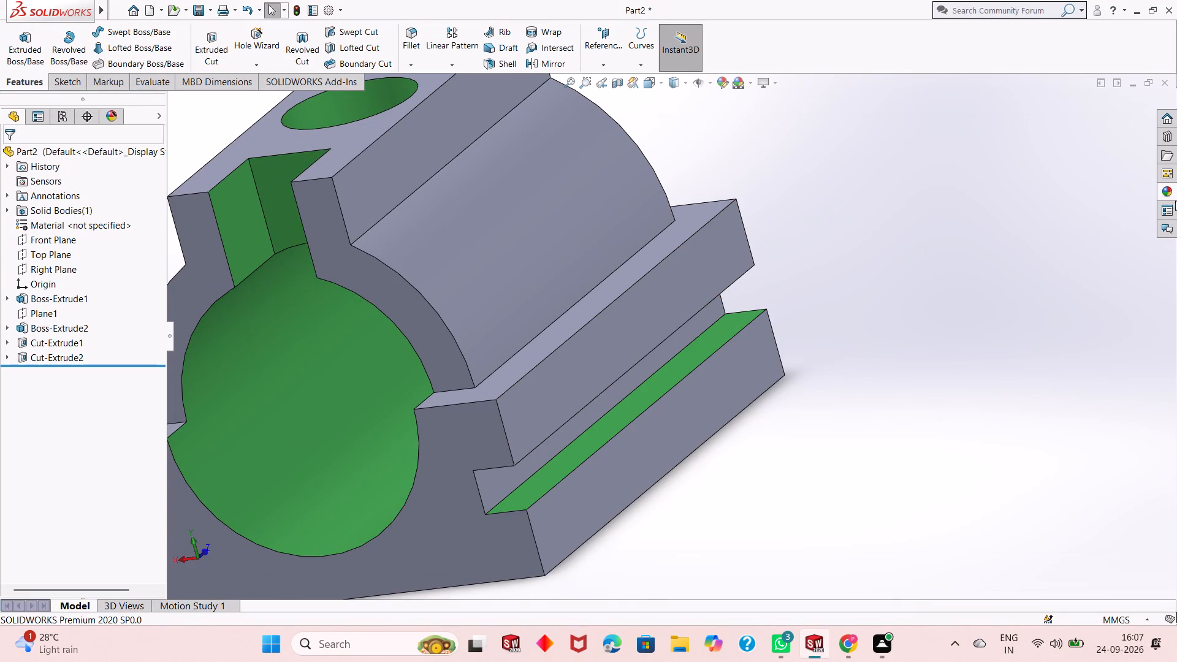
Apply the Green appearance to only the vertical inner wall of the side groove on the -X side.
{"action": "left_click", "coordinate": [1169, 190]}
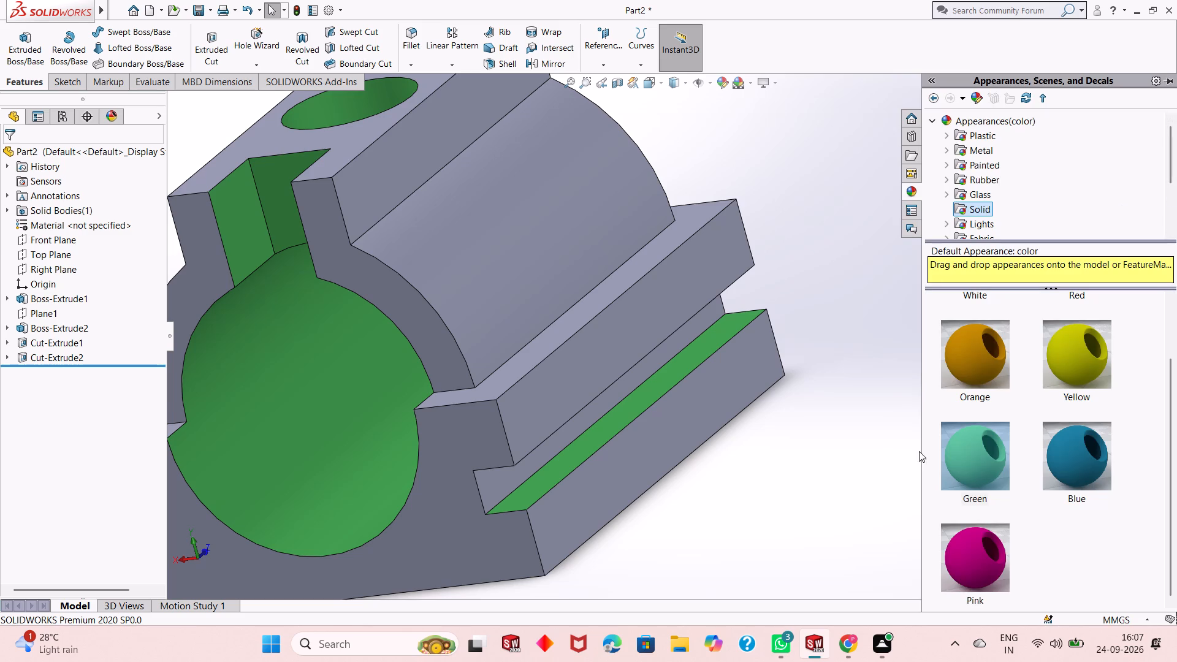
{"action": "left_click_drag", "start_coordinate": [980, 464], "coordinate": [625, 367]}
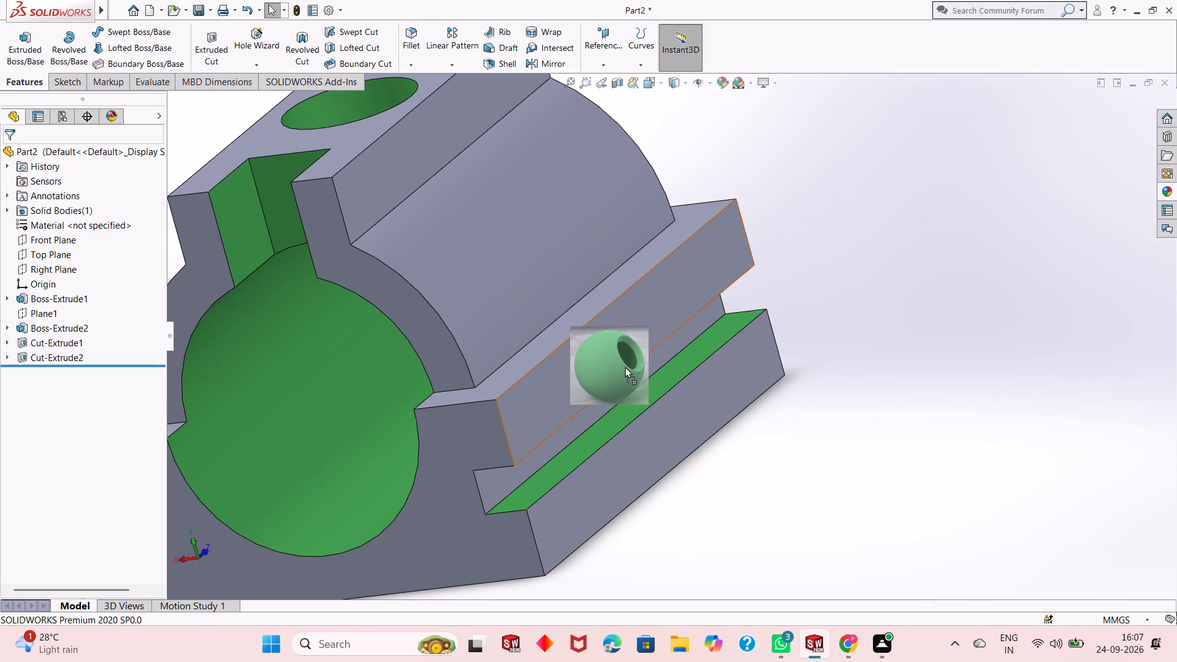
{"action": "left_click_drag", "start_coordinate": [625, 367], "coordinate": [630, 381]}
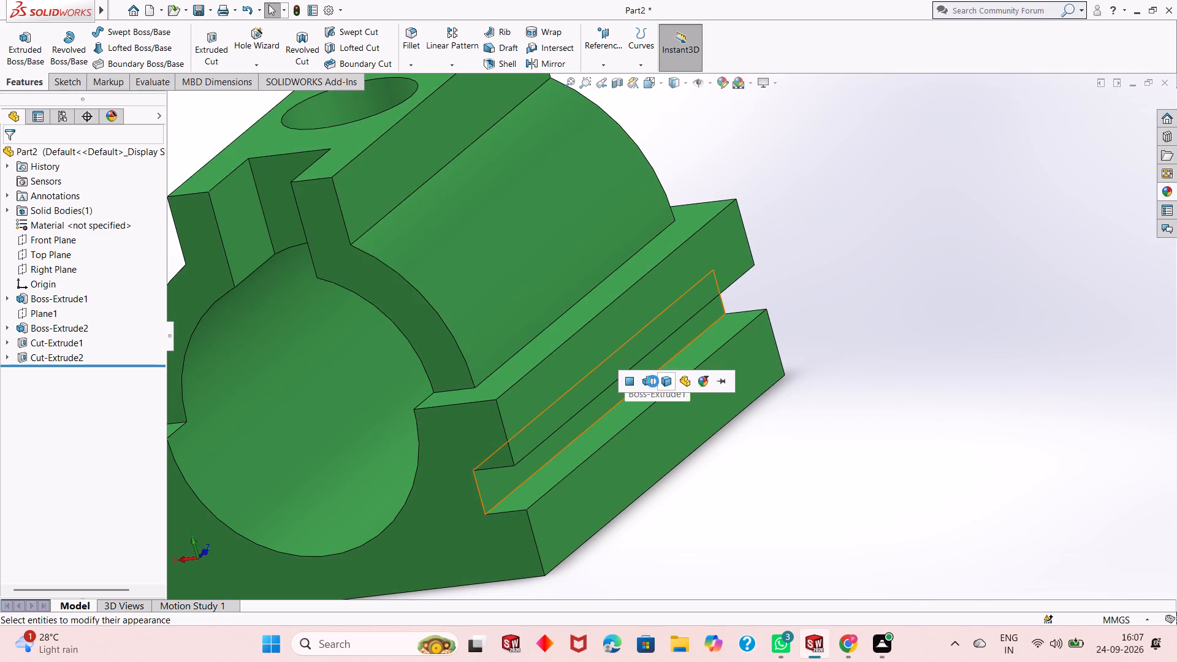
{"action": "left_click", "coordinate": [634, 381]}
Apply the Green appearance to only the downward-facing upper face of the -X side groove.
{"action": "middle_click_drag", "start_coordinate": [687, 465], "coordinate": [679, 398]}
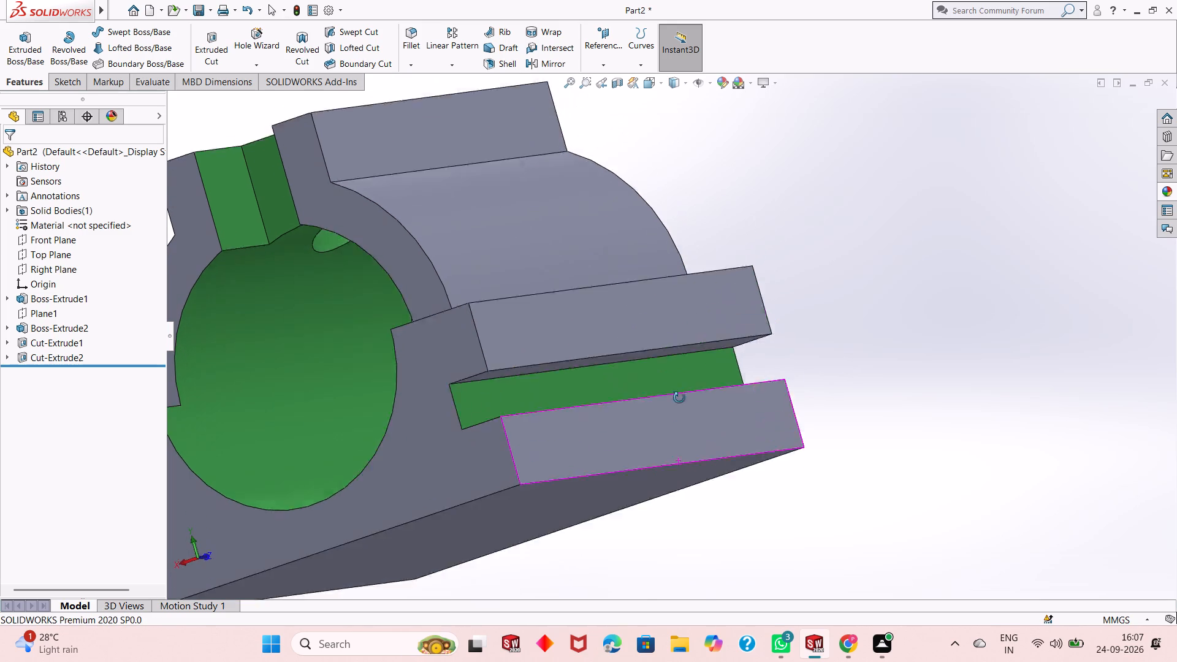
{"action": "middle_click_drag", "start_coordinate": [679, 398], "coordinate": [678, 324]}
{"action": "left_click", "coordinate": [1168, 189]}
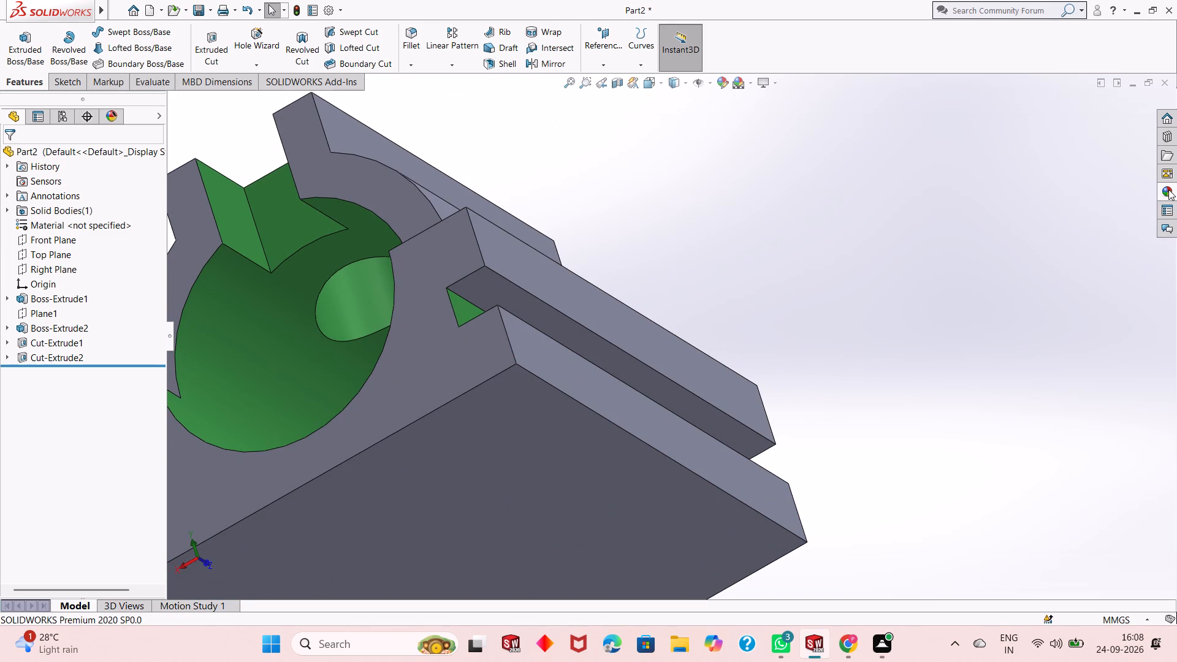
{"action": "left_click_drag", "start_coordinate": [962, 457], "coordinate": [714, 405]}
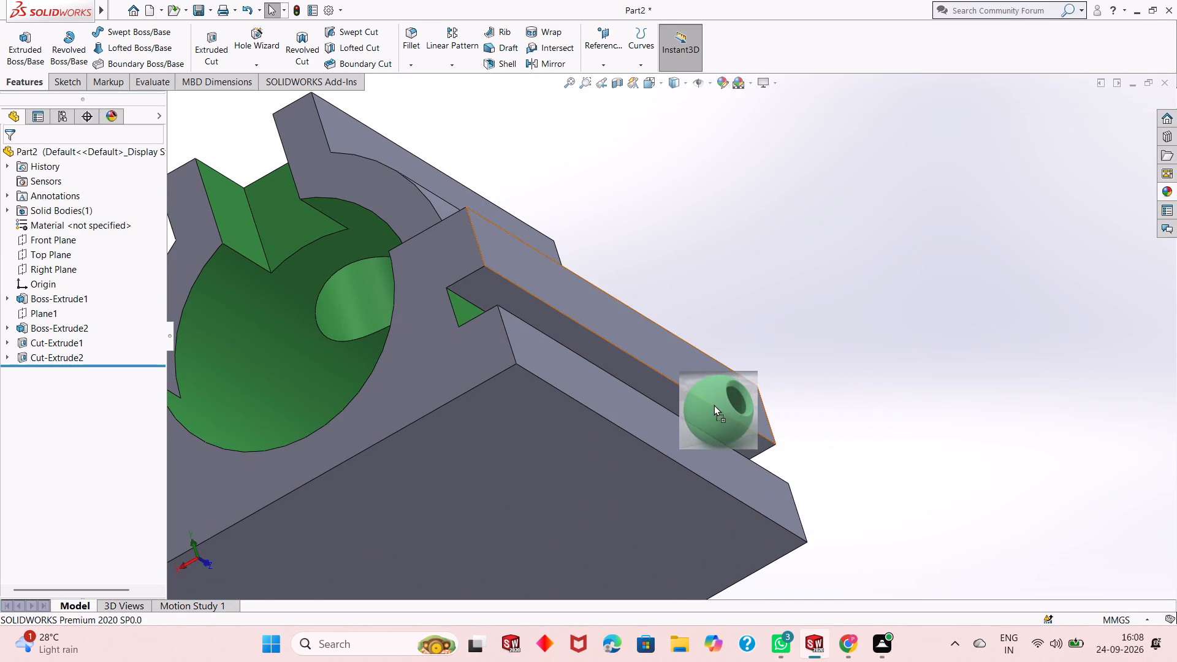
{"action": "left_click_drag", "start_coordinate": [714, 405], "coordinate": [691, 406]}
{"action": "left_click", "coordinate": [691, 406]}
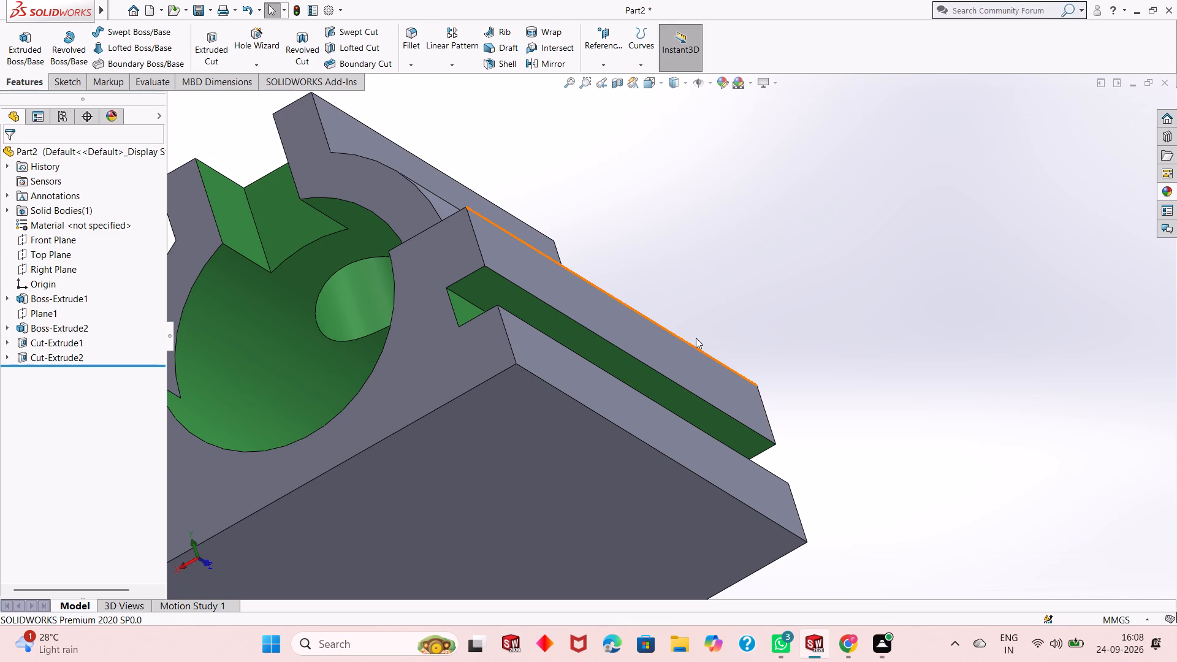
Examine the bore, boss slots, hole and both side grooves from several angles to check the green colouring.
{"action": "scroll", "coordinate": [604, 319], "scroll_direction": "up", "scroll_amount": 3}
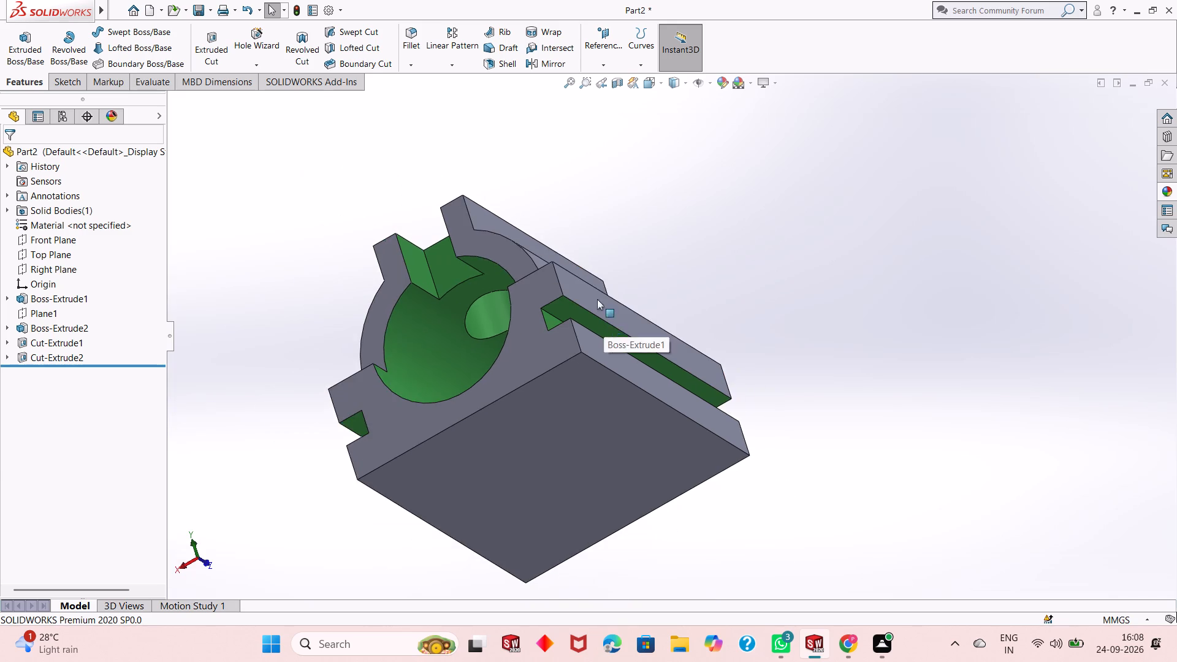
{"action": "middle_click_drag", "start_coordinate": [594, 287], "coordinate": [607, 455]}
{"action": "scroll", "coordinate": [607, 441], "scroll_direction": "down", "scroll_amount": 1}
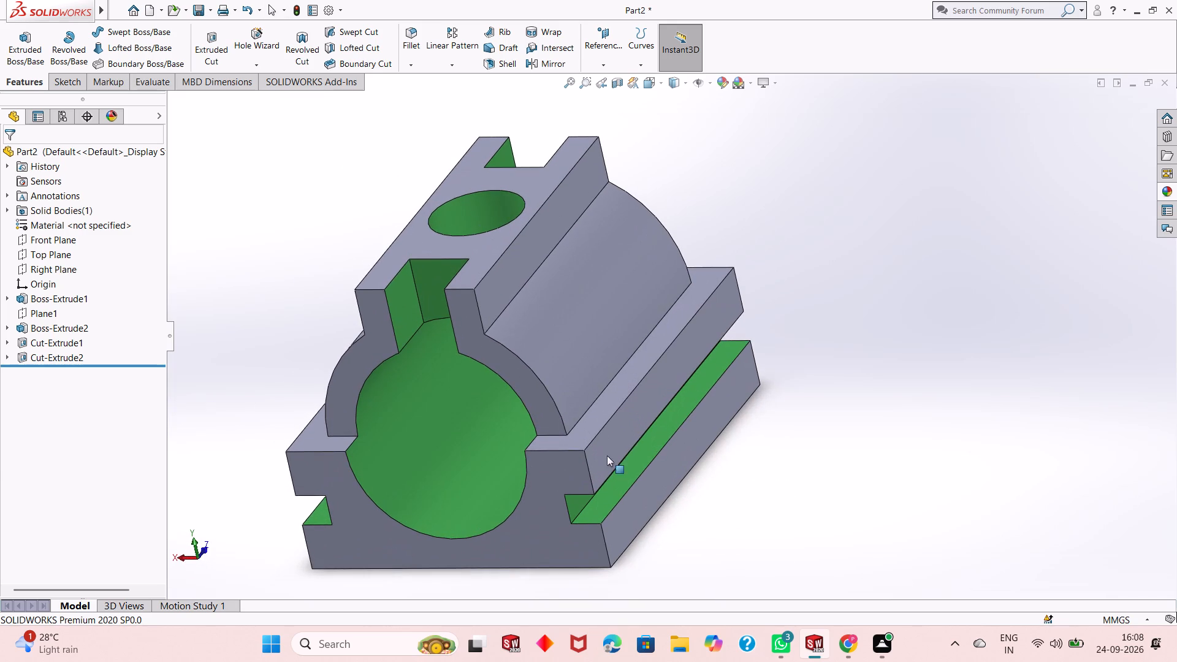
{"action": "scroll", "coordinate": [589, 432], "scroll_direction": "up", "scroll_amount": 2}
{"action": "scroll", "coordinate": [475, 312], "scroll_direction": "down", "scroll_amount": 3}
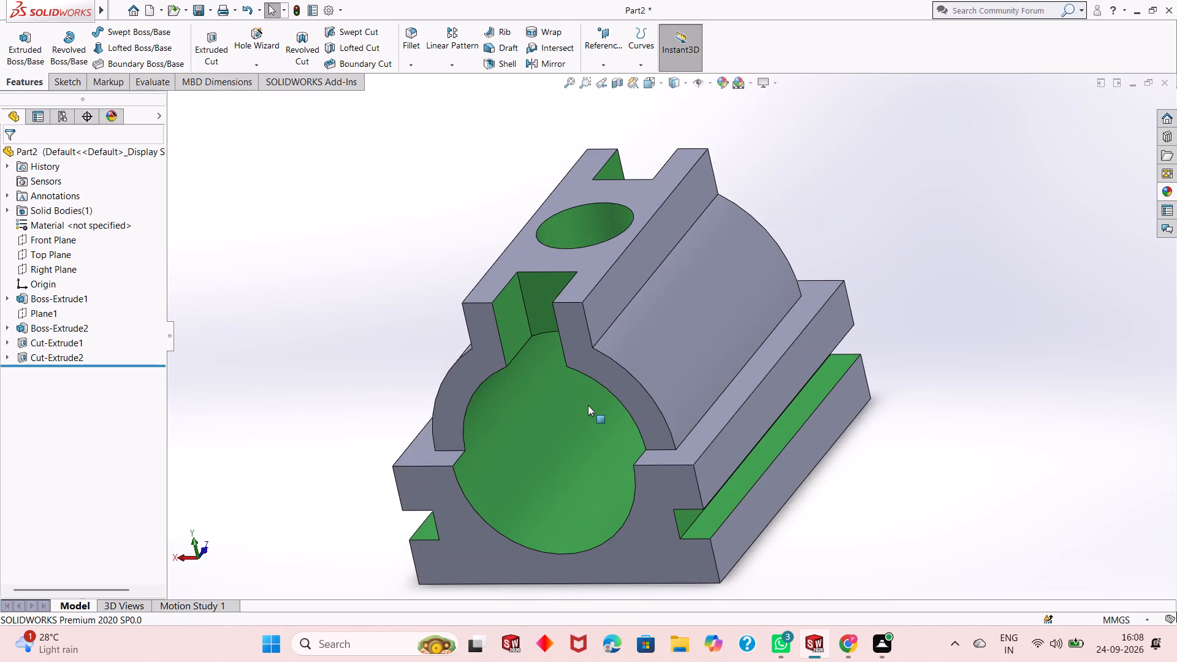
{"action": "middle_click_drag", "start_coordinate": [588, 407], "coordinate": [592, 395]}
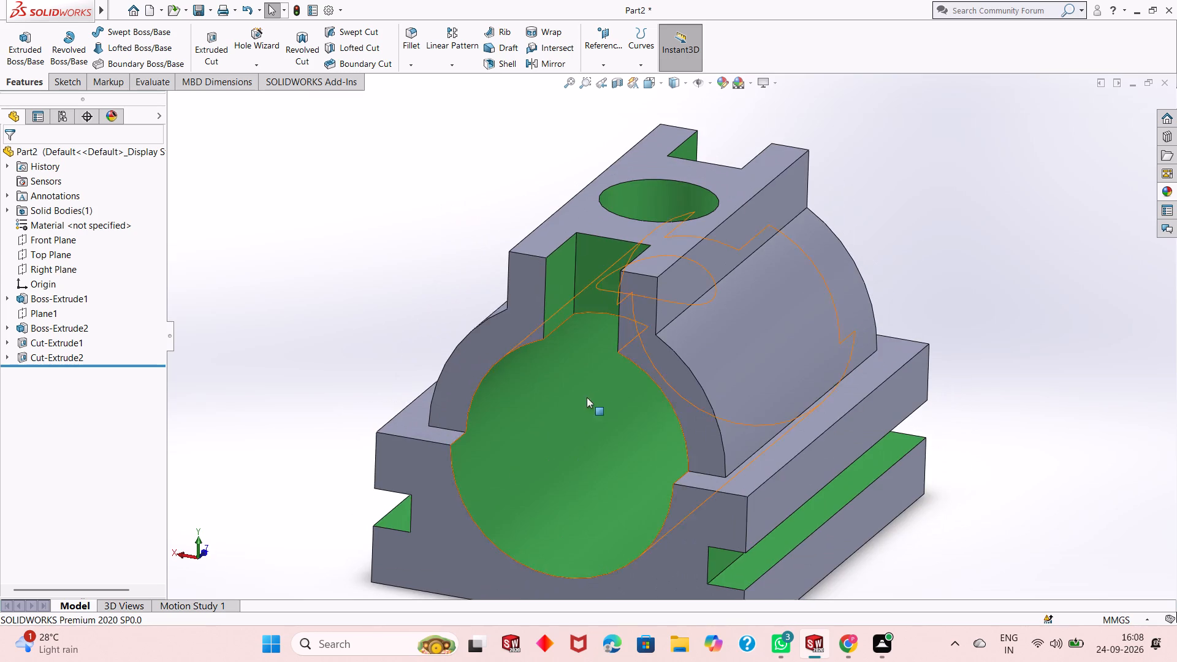
{"action": "scroll", "coordinate": [603, 403], "scroll_direction": "up", "scroll_amount": 2}
{"action": "middle_click_drag", "start_coordinate": [798, 405], "coordinate": [757, 402]}
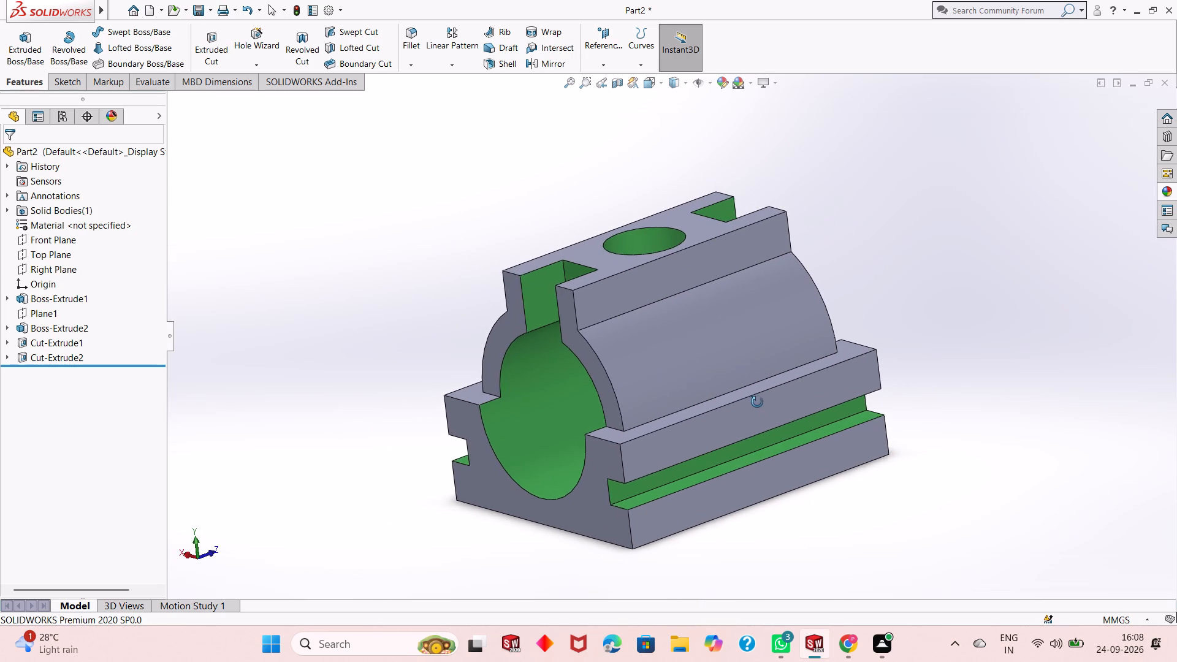
{"action": "middle_click_drag", "start_coordinate": [757, 402], "coordinate": [760, 407]}
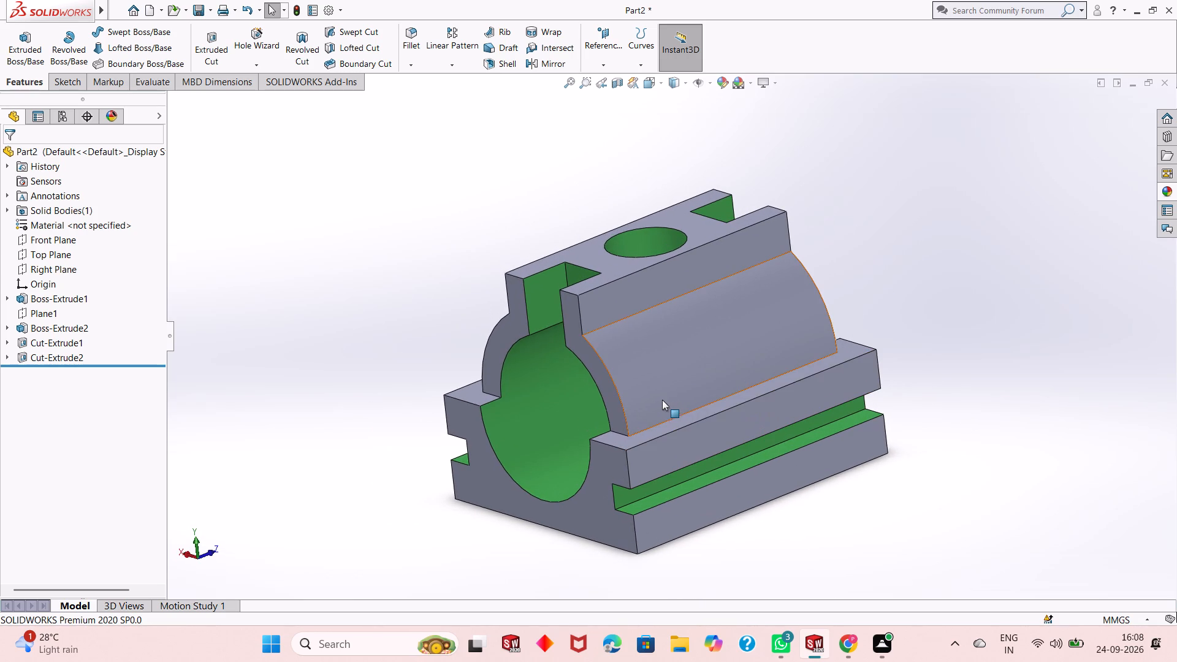
{"action": "scroll", "coordinate": [657, 398], "scroll_direction": "down", "scroll_amount": 2}
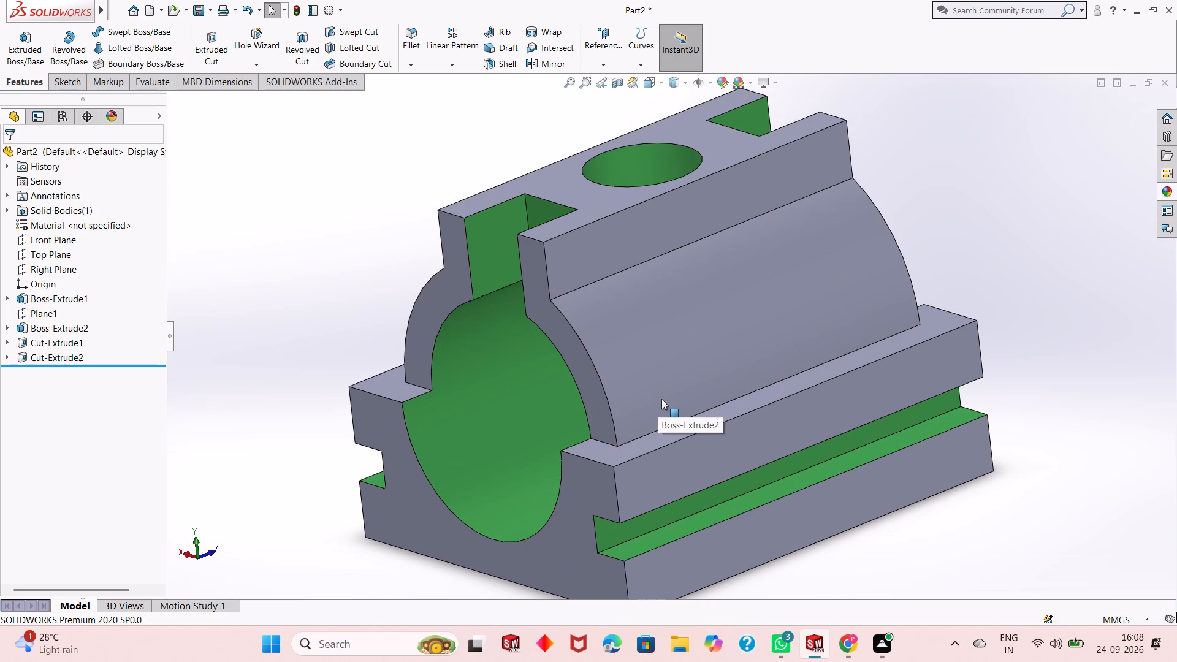
{"action": "scroll", "coordinate": [658, 403], "scroll_direction": "up", "scroll_amount": 1}
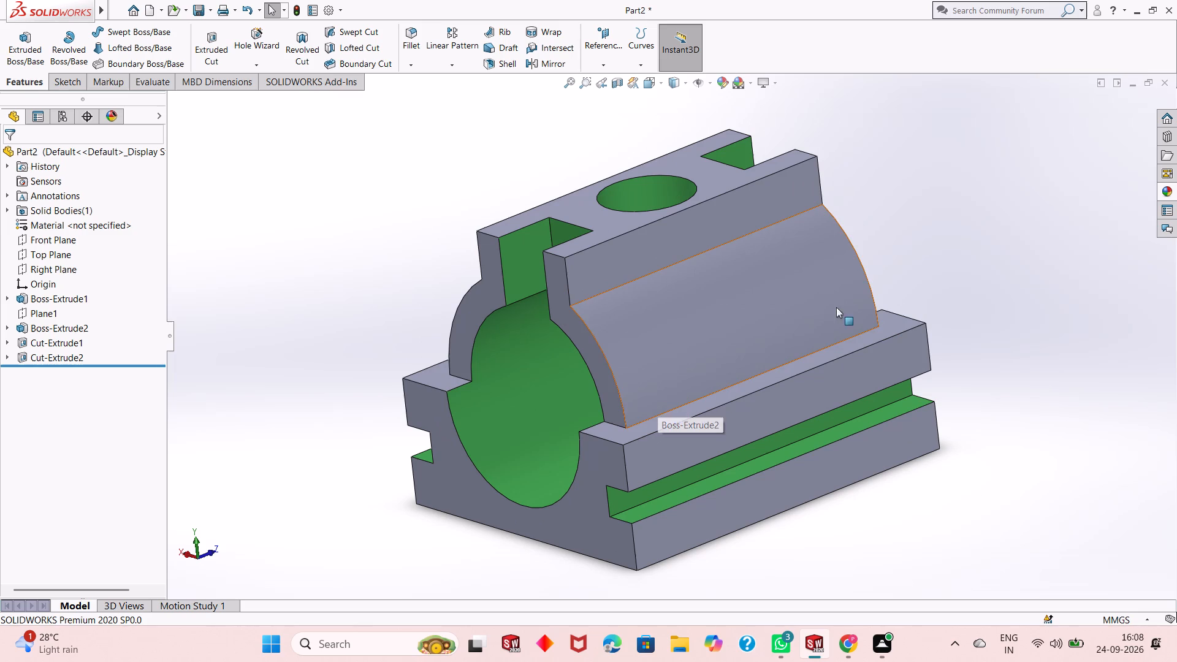
Apply the polished steel appearance from the Metal category to the whole solid body.
{"action": "left_click", "coordinate": [1162, 192]}
{"action": "scroll", "coordinate": [1034, 358], "scroll_direction": "up", "scroll_amount": 4}
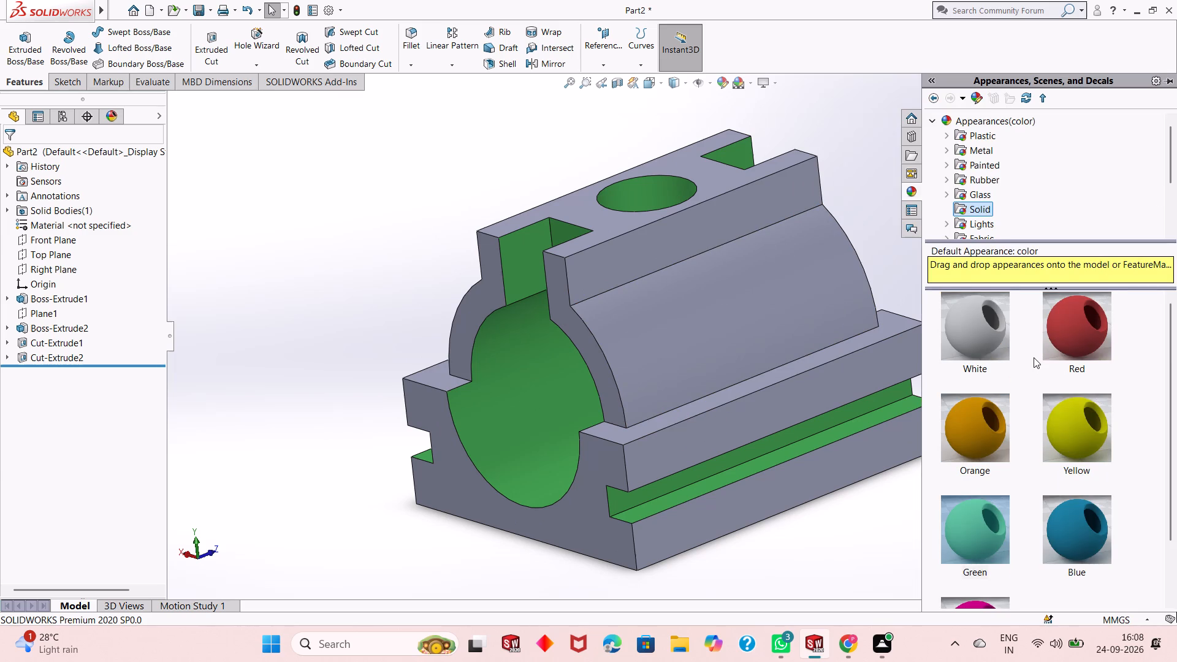
{"action": "left_click", "coordinate": [967, 149]}
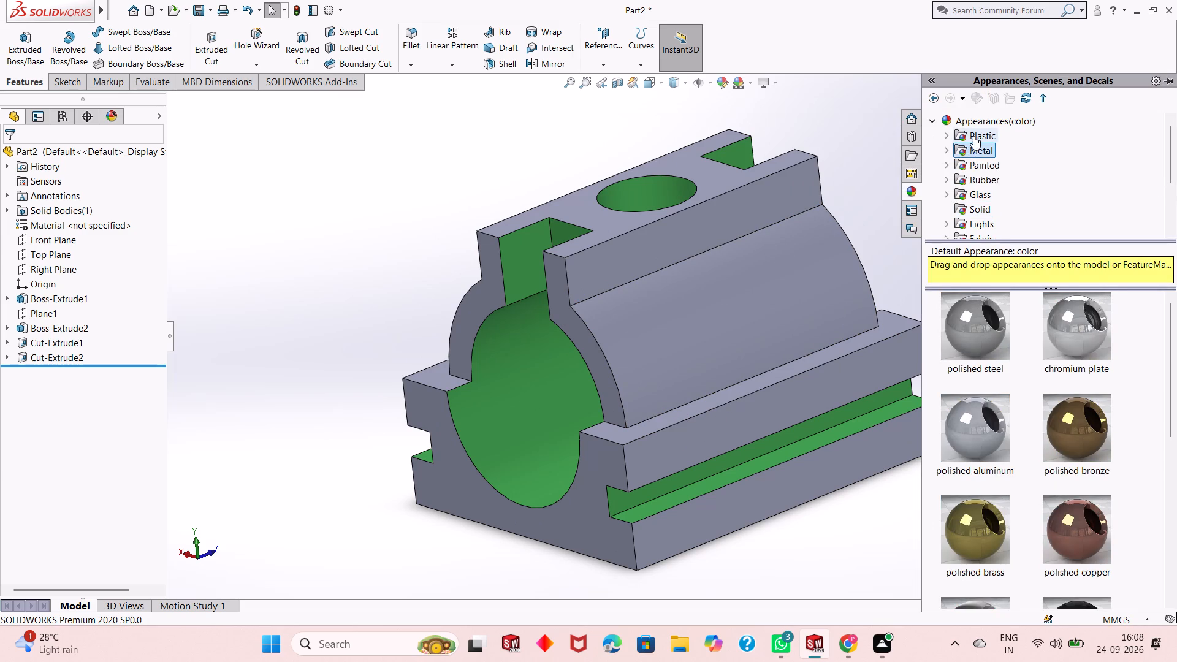
{"action": "left_click", "coordinate": [973, 134]}
{"action": "left_click", "coordinate": [981, 163]}
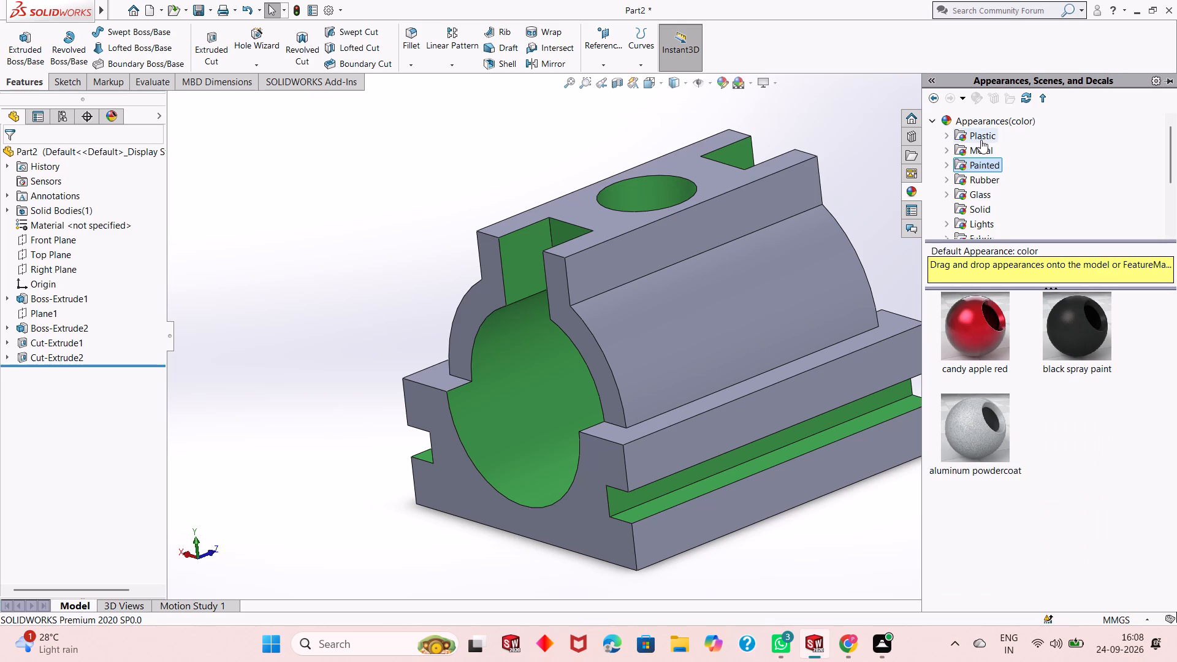
{"action": "left_click", "coordinate": [985, 148]}
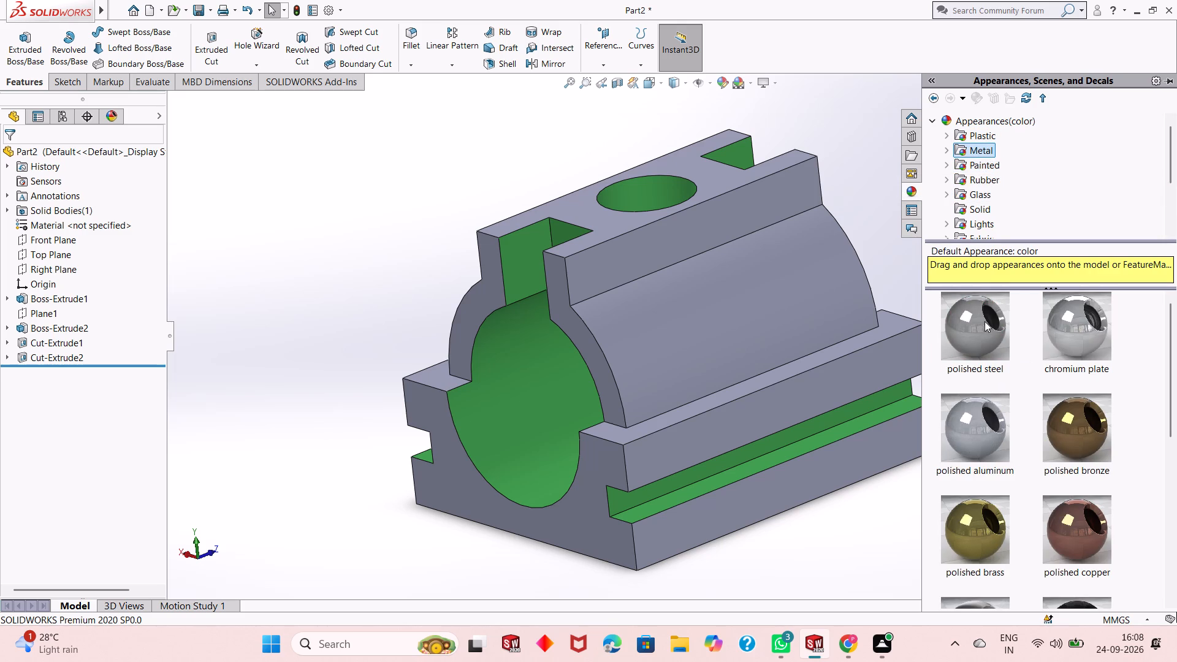
{"action": "left_click_drag", "start_coordinate": [984, 322], "coordinate": [737, 287]}
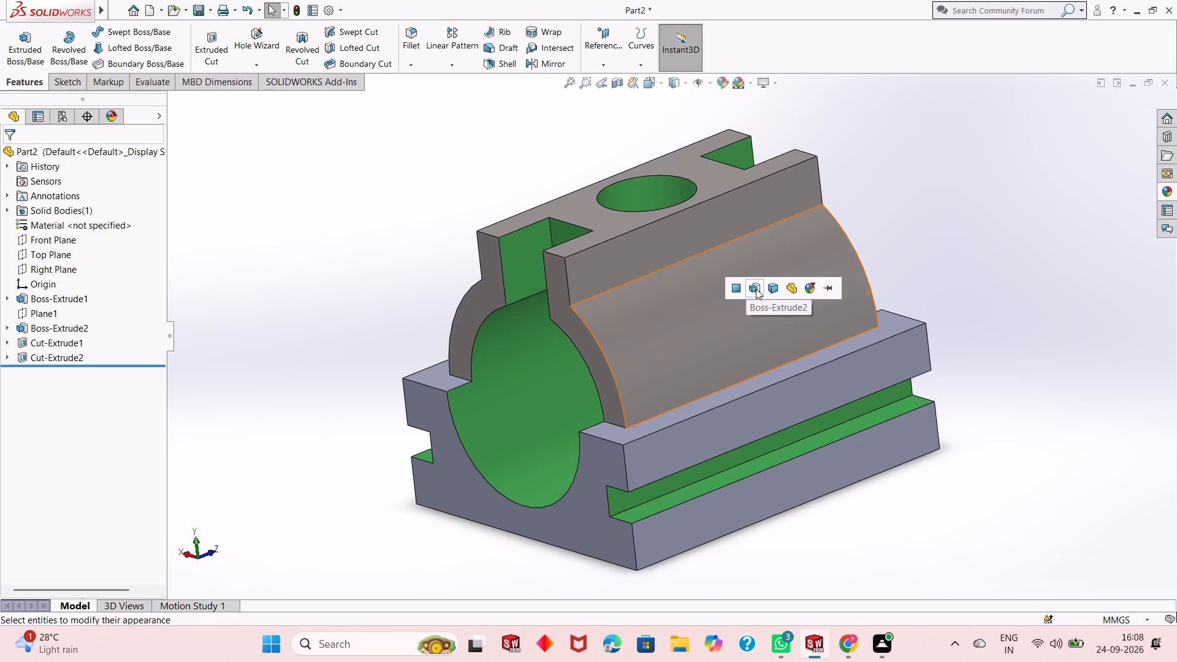
{"action": "left_click", "coordinate": [776, 292]}
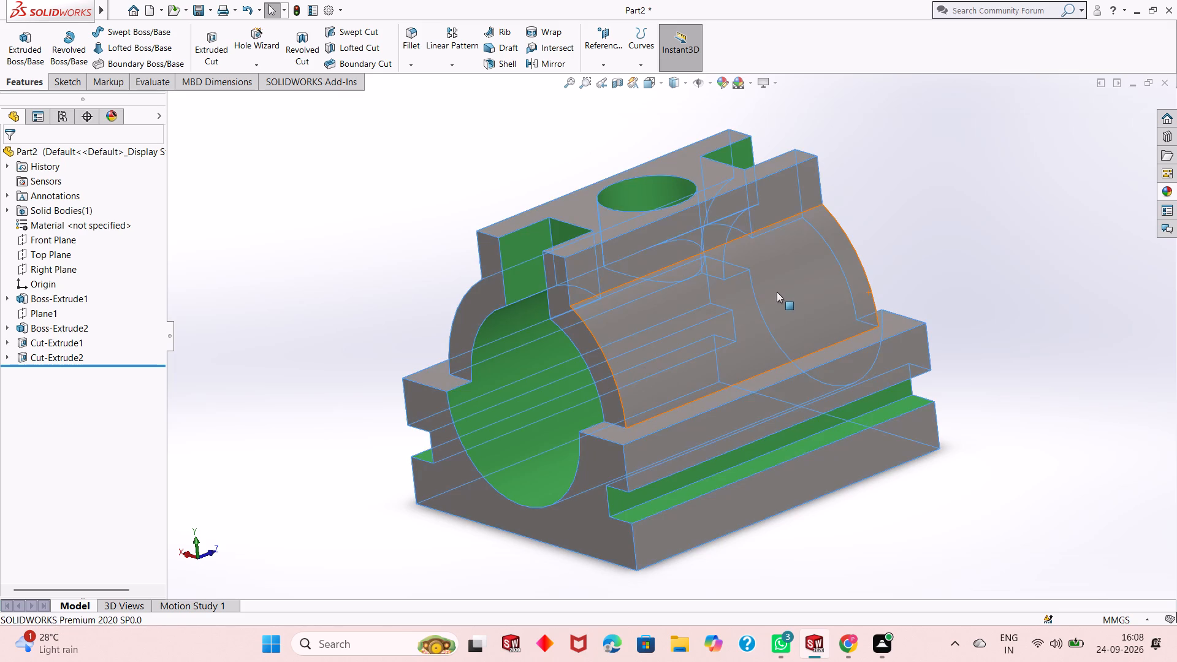
{"action": "left_click", "coordinate": [399, 297]}
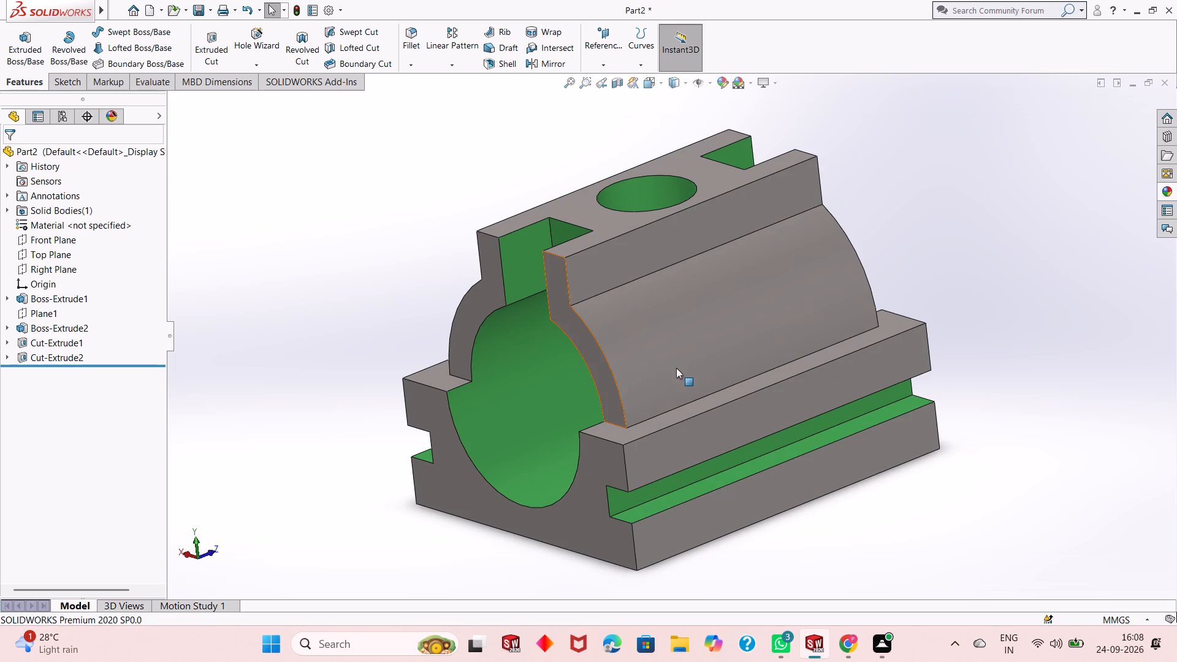
Examine the finished part from all sides, including its underside, bore and side grooves, to check the applied appearances.
{"action": "scroll", "coordinate": [677, 335], "scroll_direction": "down", "scroll_amount": 1}
{"action": "scroll", "coordinate": [677, 335], "scroll_direction": "up", "scroll_amount": 1}
{"action": "scroll", "coordinate": [693, 279], "scroll_direction": "down", "scroll_amount": 2}
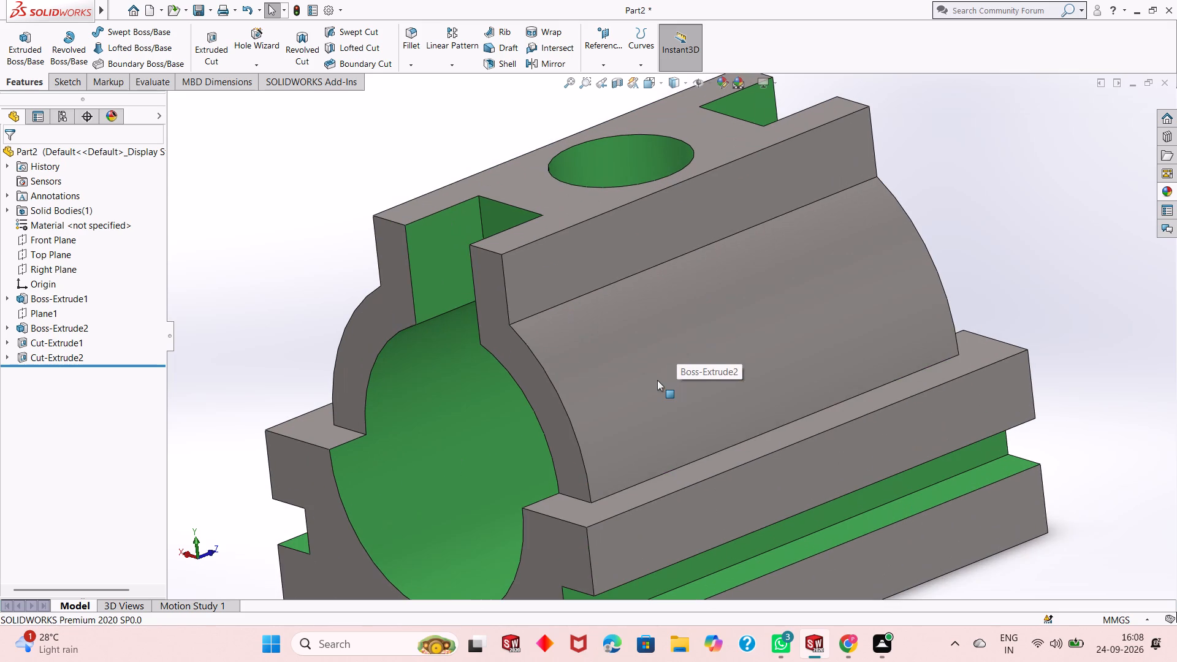
{"action": "middle_click_drag", "start_coordinate": [650, 381], "coordinate": [663, 359]}
{"action": "scroll", "coordinate": [663, 359], "scroll_direction": "up", "scroll_amount": 4}
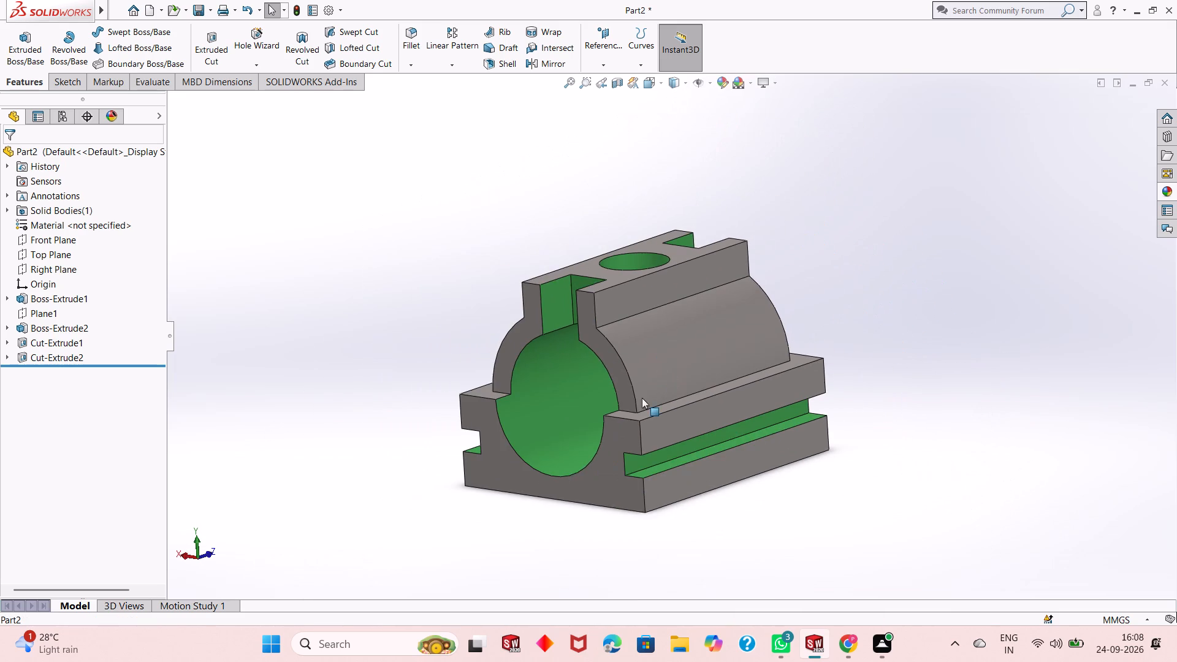
{"action": "scroll", "coordinate": [642, 400], "scroll_direction": "down", "scroll_amount": 2}
{"action": "middle_click_drag", "start_coordinate": [641, 401], "coordinate": [690, 351]}
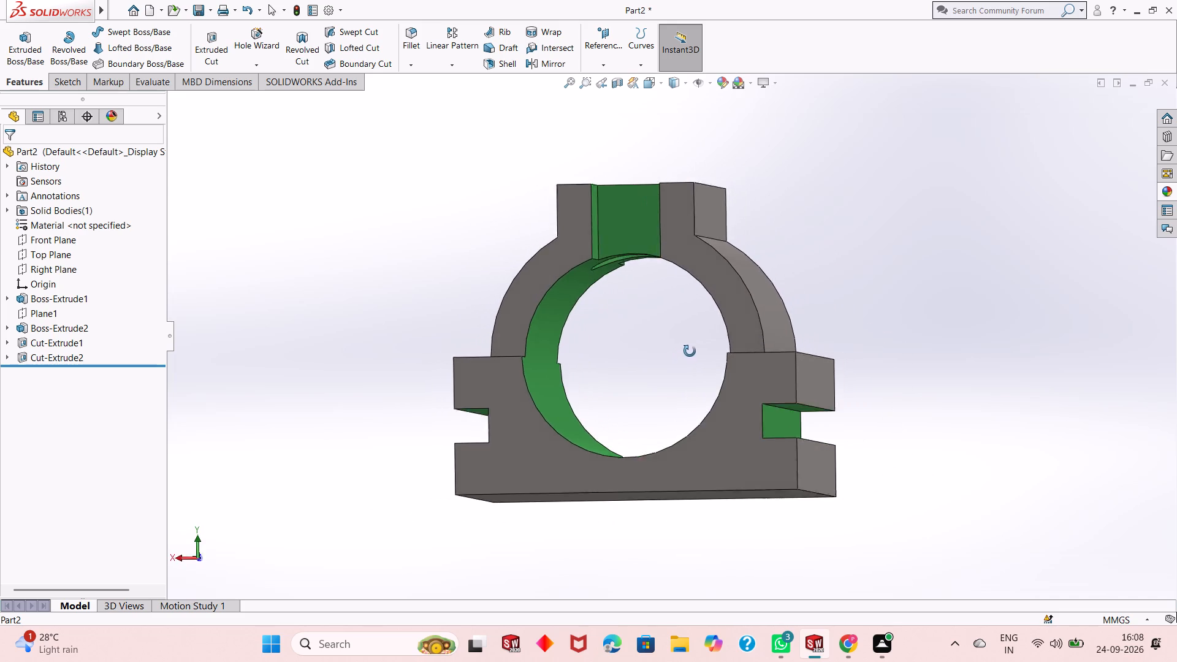
{"action": "middle_click_drag", "start_coordinate": [690, 351], "coordinate": [709, 360]}
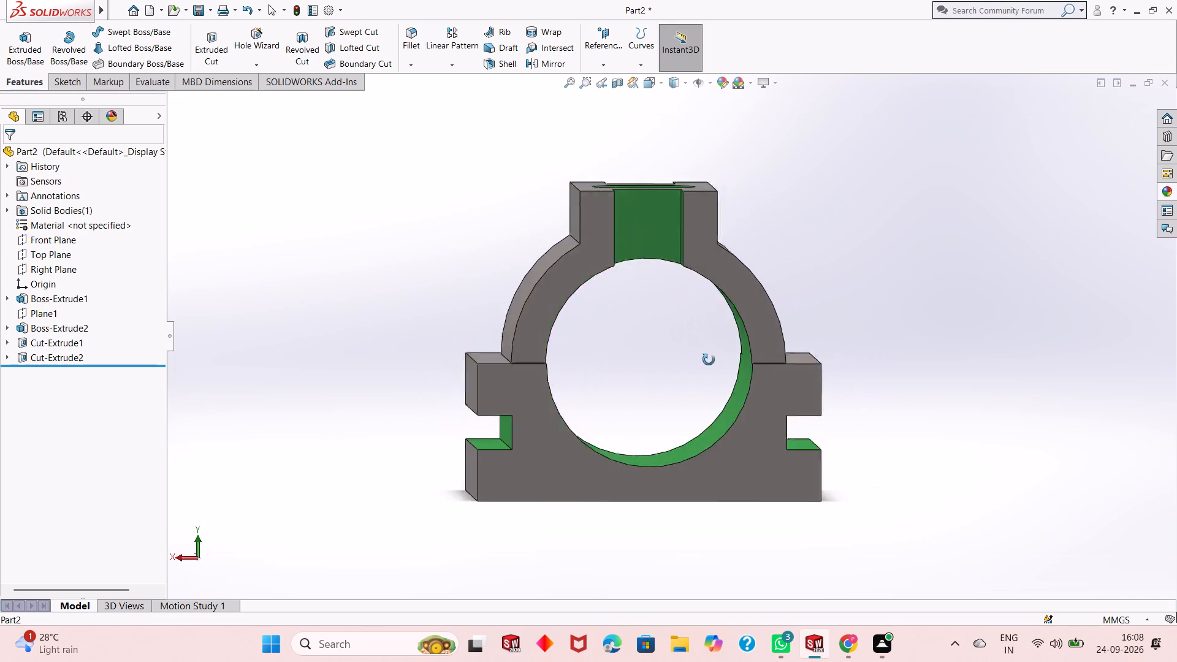
{"action": "middle_click_drag", "start_coordinate": [709, 360], "coordinate": [756, 305]}
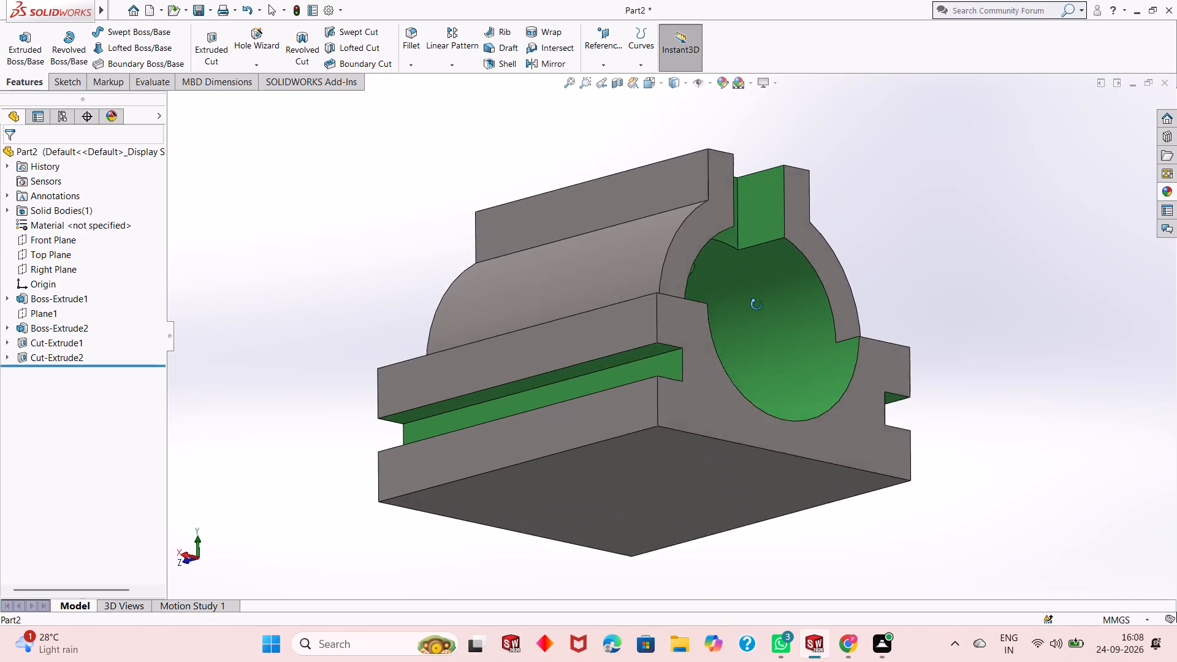
{"action": "middle_click_drag", "start_coordinate": [756, 305], "coordinate": [658, 356]}
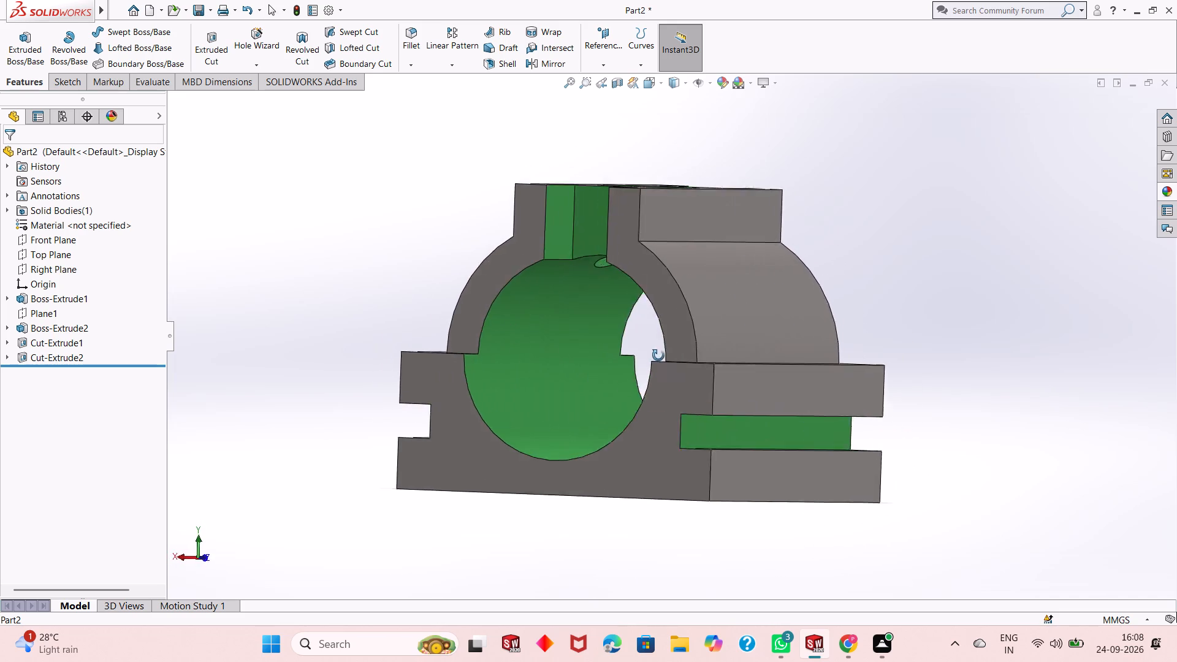
{"action": "middle_click_drag", "start_coordinate": [658, 356], "coordinate": [634, 329]}
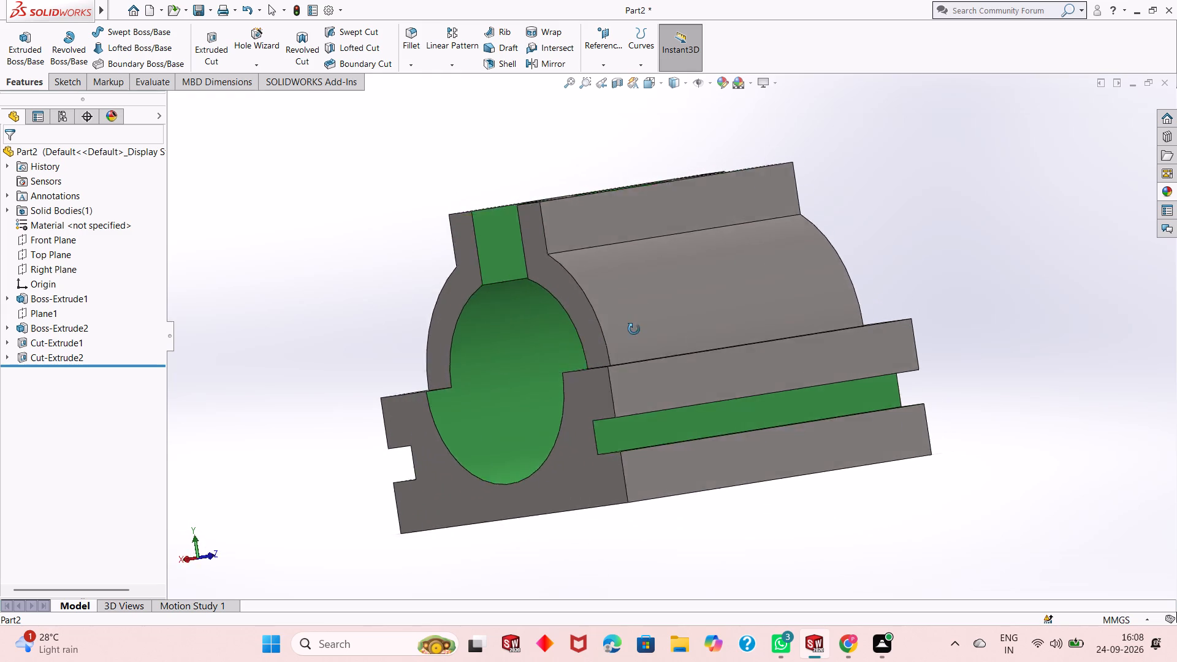
{"action": "middle_click_drag", "start_coordinate": [634, 329], "coordinate": [737, 298]}
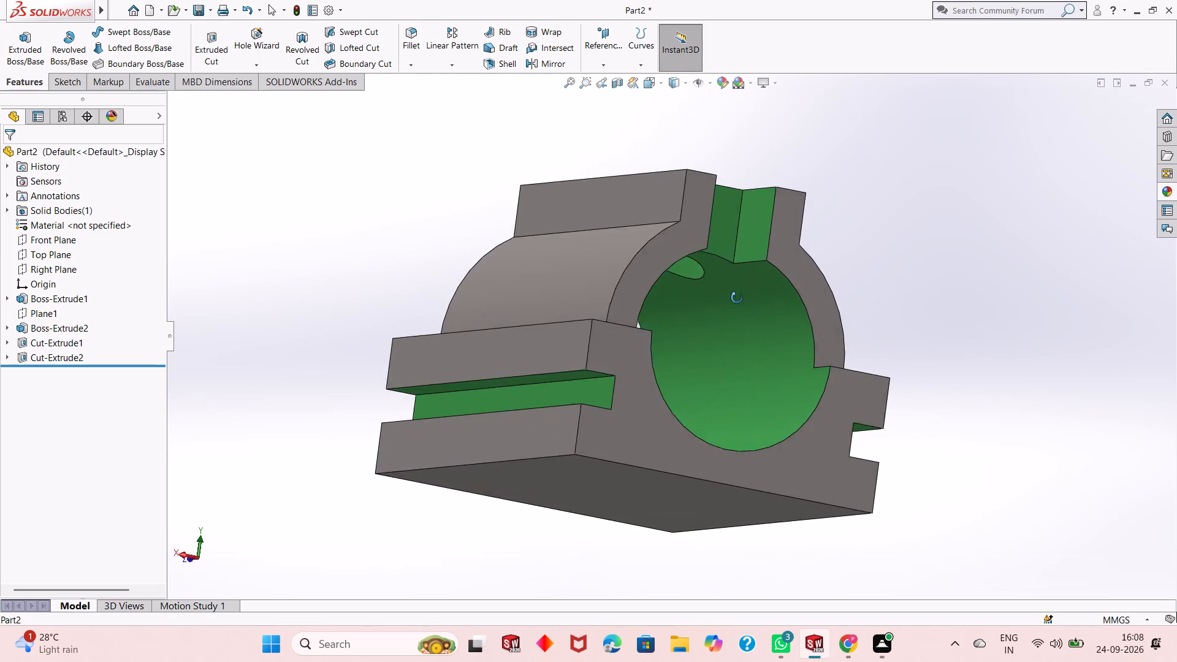
{"action": "middle_click_drag", "start_coordinate": [737, 298], "coordinate": [779, 193]}
{"action": "middle_click_drag", "start_coordinate": [782, 193], "coordinate": [665, 234]}
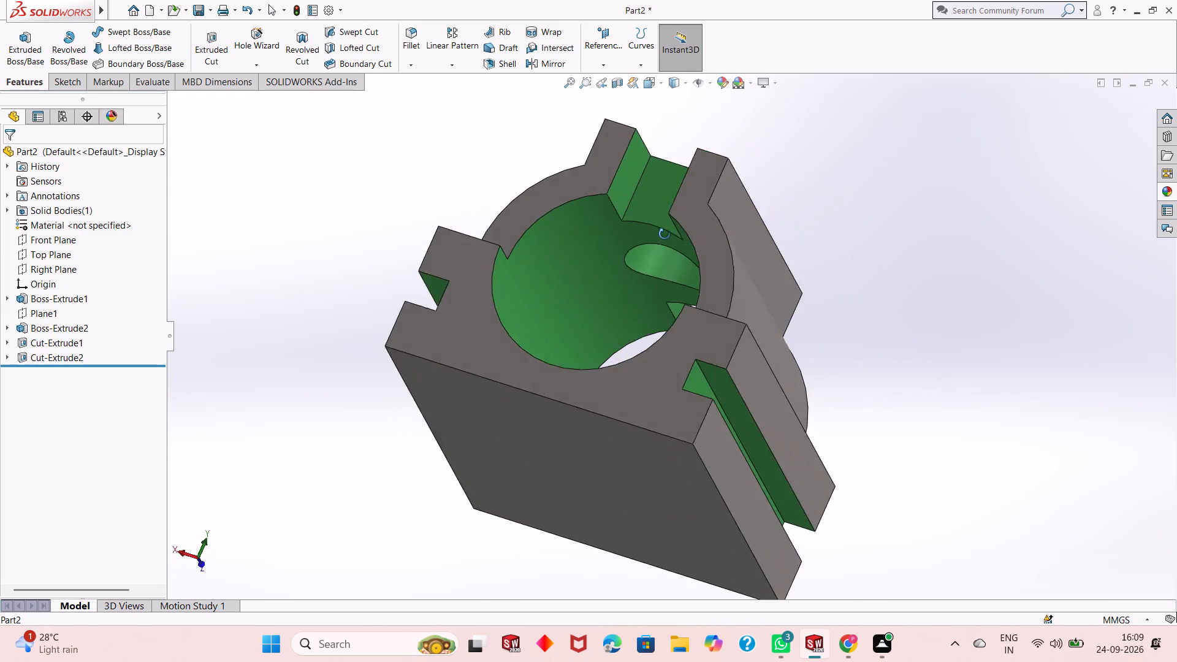
{"action": "middle_click_drag", "start_coordinate": [665, 234], "coordinate": [657, 265]}
{"action": "scroll", "coordinate": [791, 386], "scroll_direction": "up", "scroll_amount": 1}
{"action": "scroll", "coordinate": [687, 162], "scroll_direction": "down", "scroll_amount": 2}
{"action": "scroll", "coordinate": [755, 367], "scroll_direction": "up", "scroll_amount": 3}
{"action": "middle_click_drag", "start_coordinate": [820, 384], "coordinate": [779, 409]}
{"action": "scroll", "coordinate": [619, 338], "scroll_direction": "down", "scroll_amount": 1}
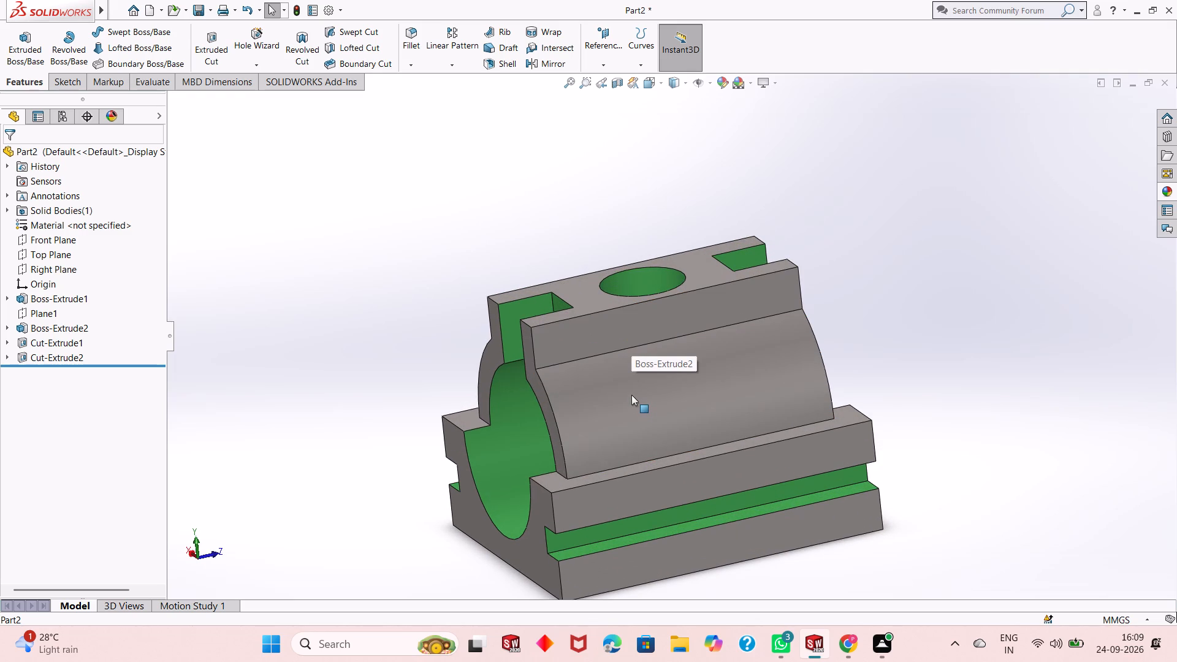
{"action": "middle_click_drag", "start_coordinate": [625, 394], "coordinate": [669, 352]}
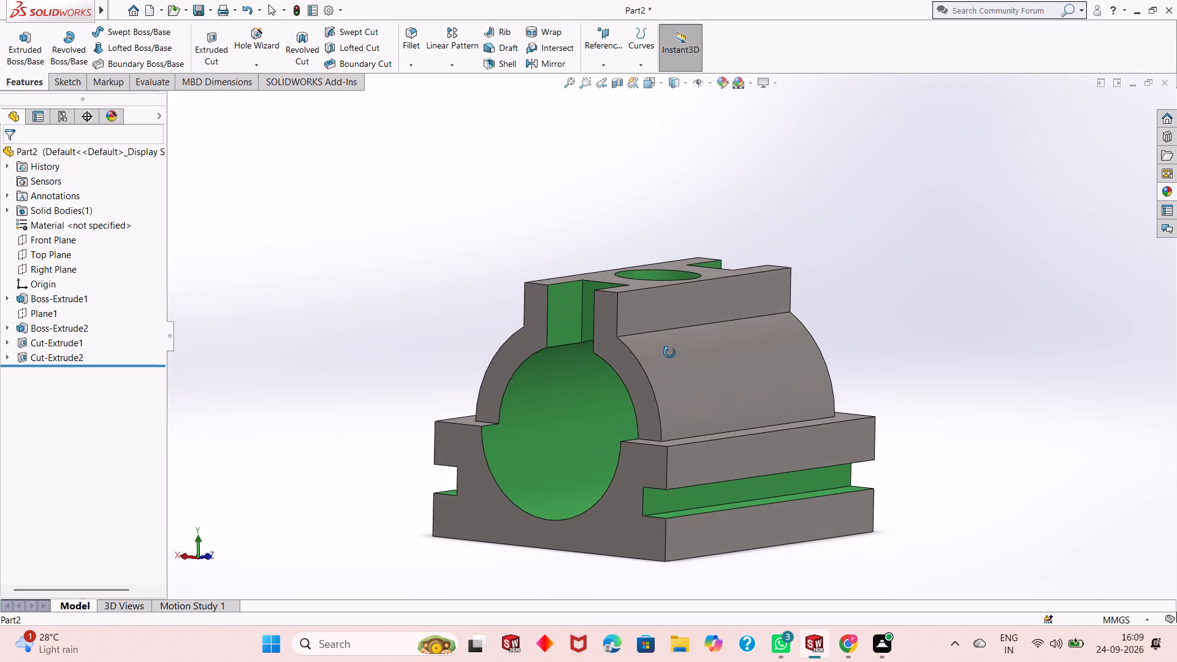
{"action": "middle_click_drag", "start_coordinate": [669, 352], "coordinate": [667, 373]}
{"action": "scroll", "coordinate": [666, 375], "scroll_direction": "up", "scroll_amount": 1}
{"action": "scroll", "coordinate": [719, 495], "scroll_direction": "down", "scroll_amount": 1}
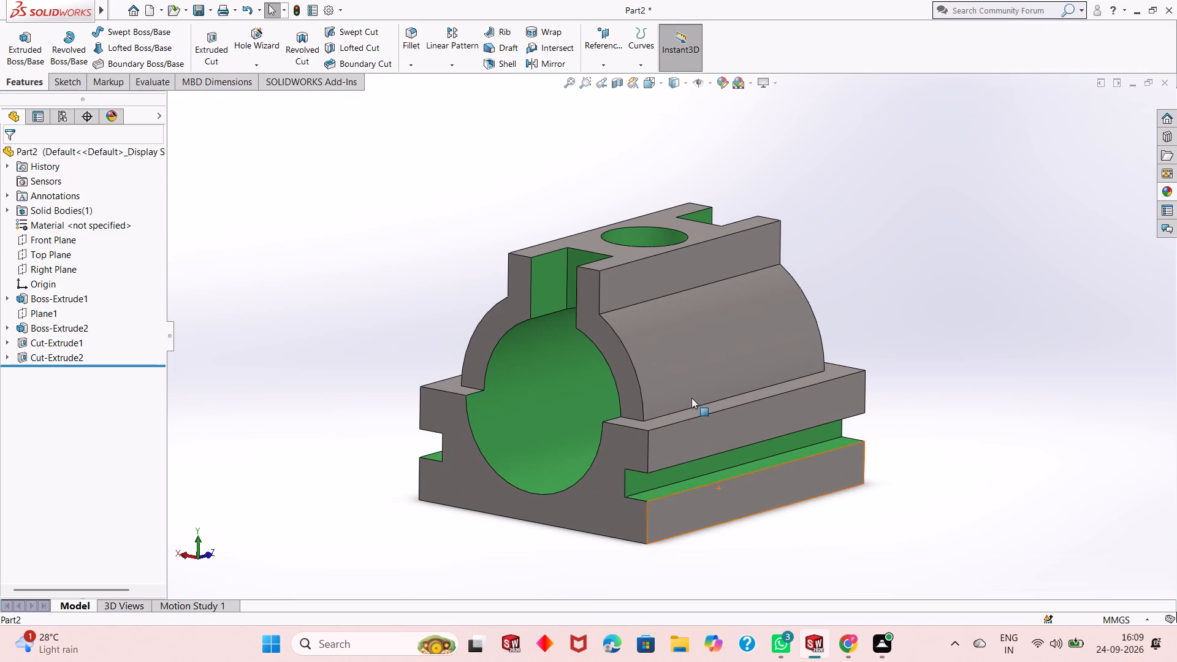
{"action": "scroll", "coordinate": [704, 390], "scroll_direction": "up", "scroll_amount": 1}
{"action": "scroll", "coordinate": [690, 392], "scroll_direction": "down", "scroll_amount": 1}
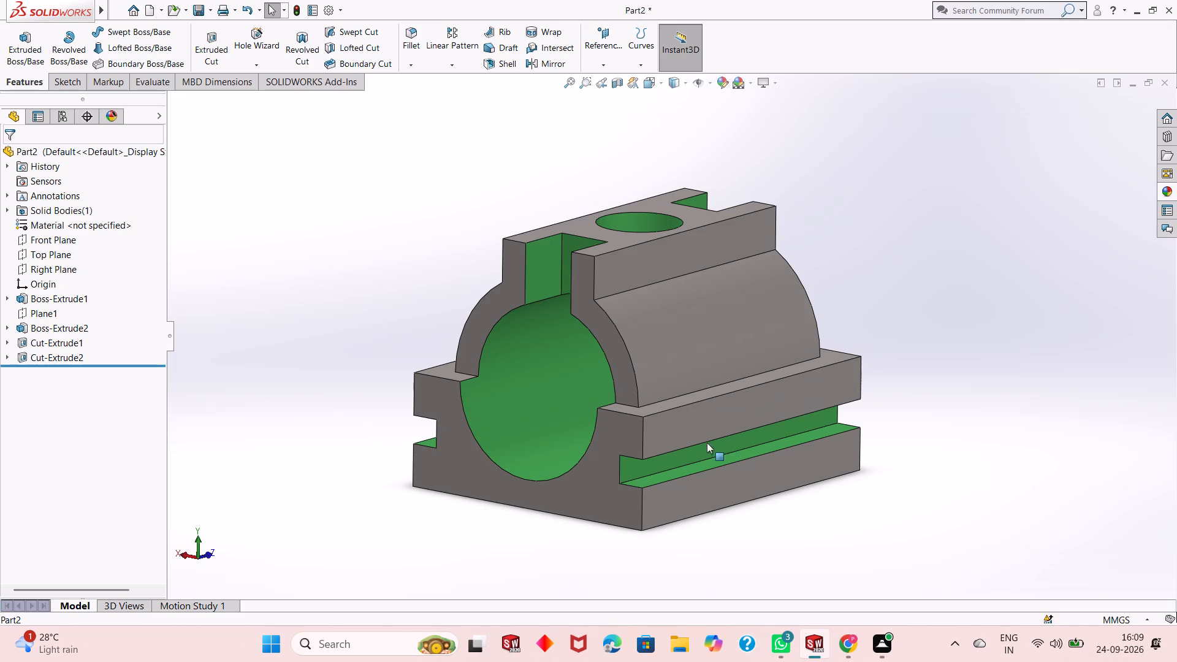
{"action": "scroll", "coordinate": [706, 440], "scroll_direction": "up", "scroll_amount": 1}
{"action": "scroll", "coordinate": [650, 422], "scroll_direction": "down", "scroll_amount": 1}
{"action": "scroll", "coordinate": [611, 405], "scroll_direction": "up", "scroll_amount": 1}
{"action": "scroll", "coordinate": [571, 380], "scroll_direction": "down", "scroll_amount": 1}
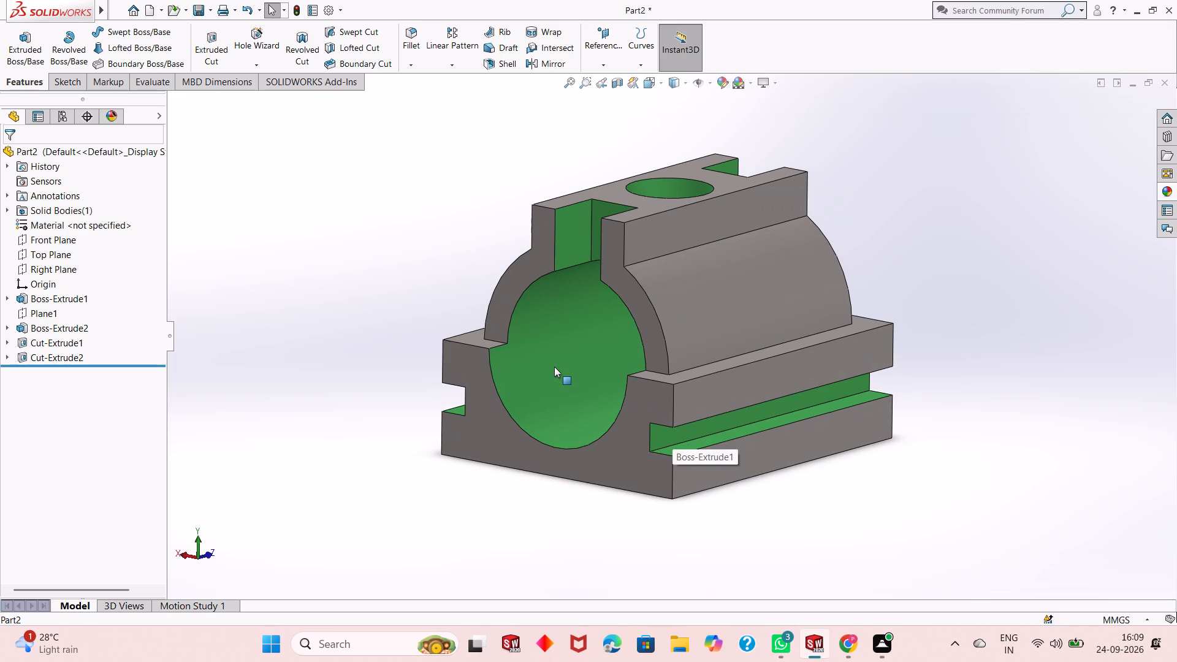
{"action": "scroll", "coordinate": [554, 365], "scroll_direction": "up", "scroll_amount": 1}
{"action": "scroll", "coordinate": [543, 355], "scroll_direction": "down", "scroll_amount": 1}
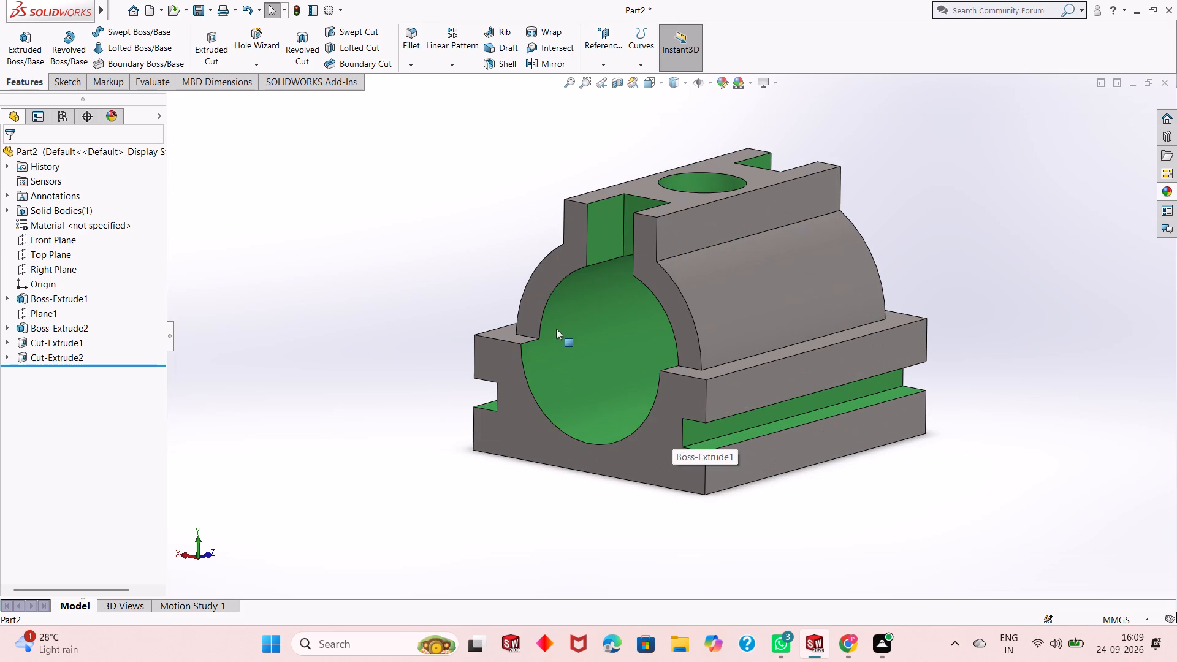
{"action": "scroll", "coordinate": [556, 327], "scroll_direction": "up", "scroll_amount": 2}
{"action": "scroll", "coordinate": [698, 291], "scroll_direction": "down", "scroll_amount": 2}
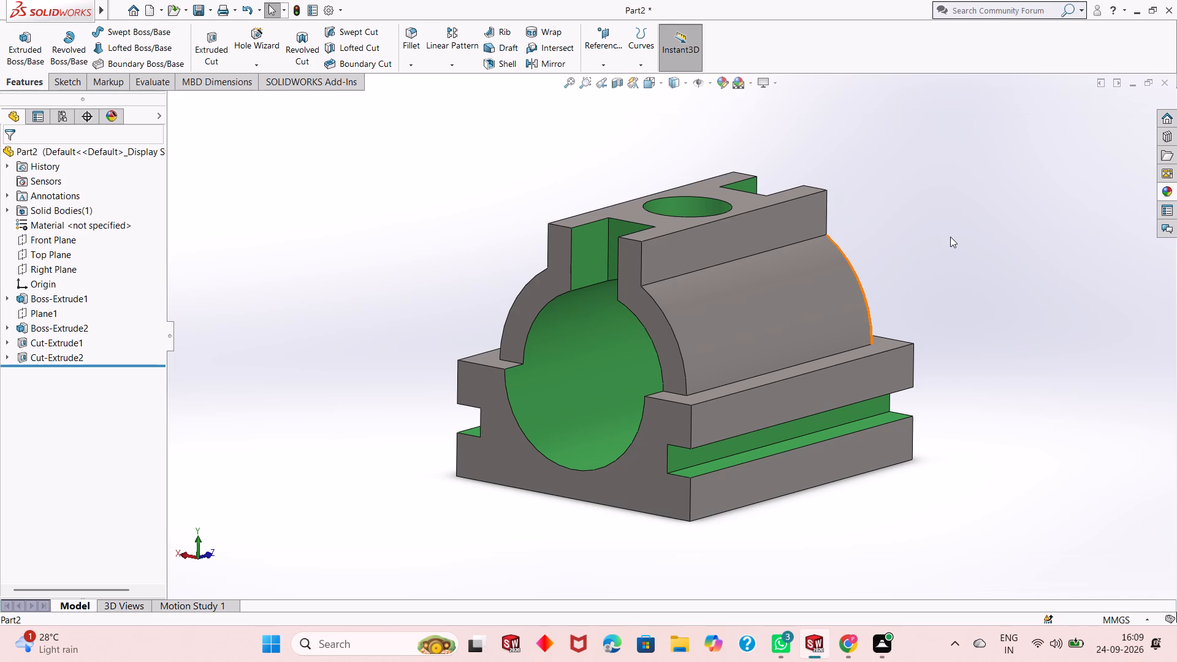
Save the part in the Downloads folder as a SOLIDWORKS part named "Bearing mounting block".
{"action": "key", "text": "ctrl+s"}
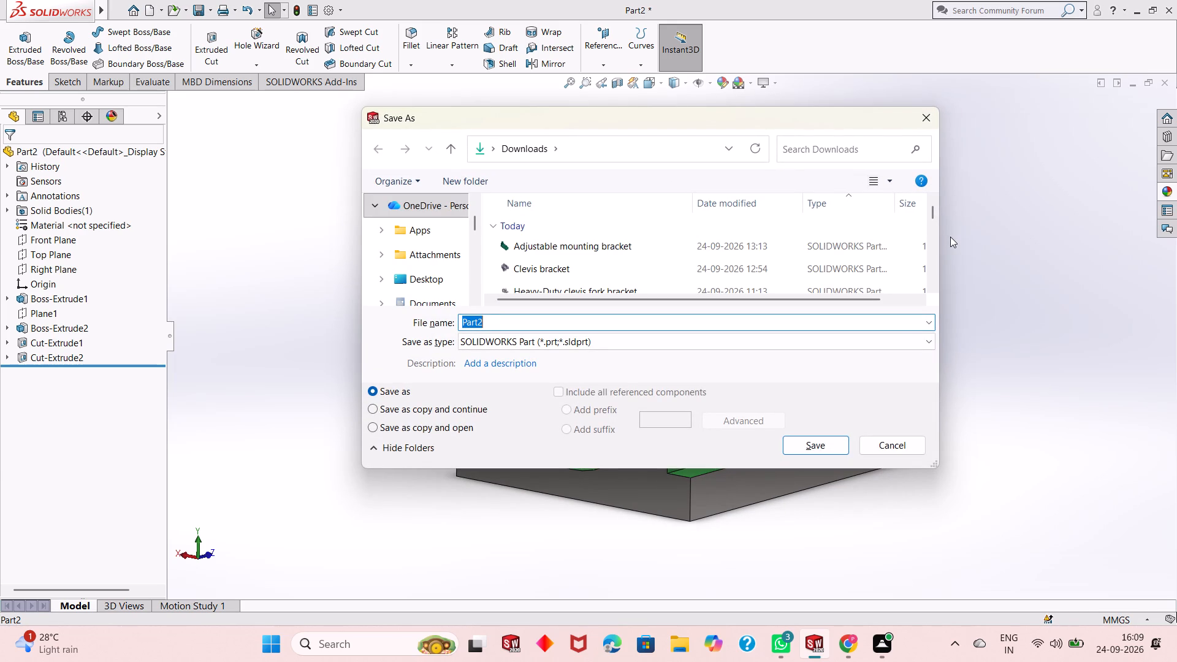
{"action": "key", "text": "shift+b"}
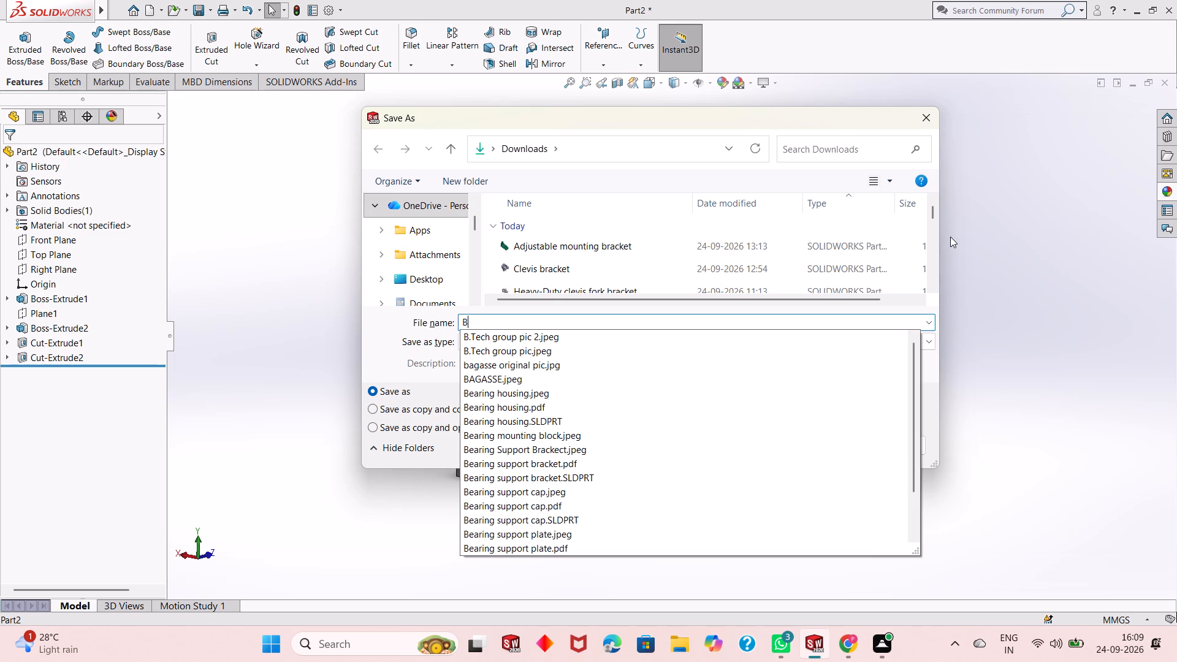
{"action": "type", "text": "earing"}
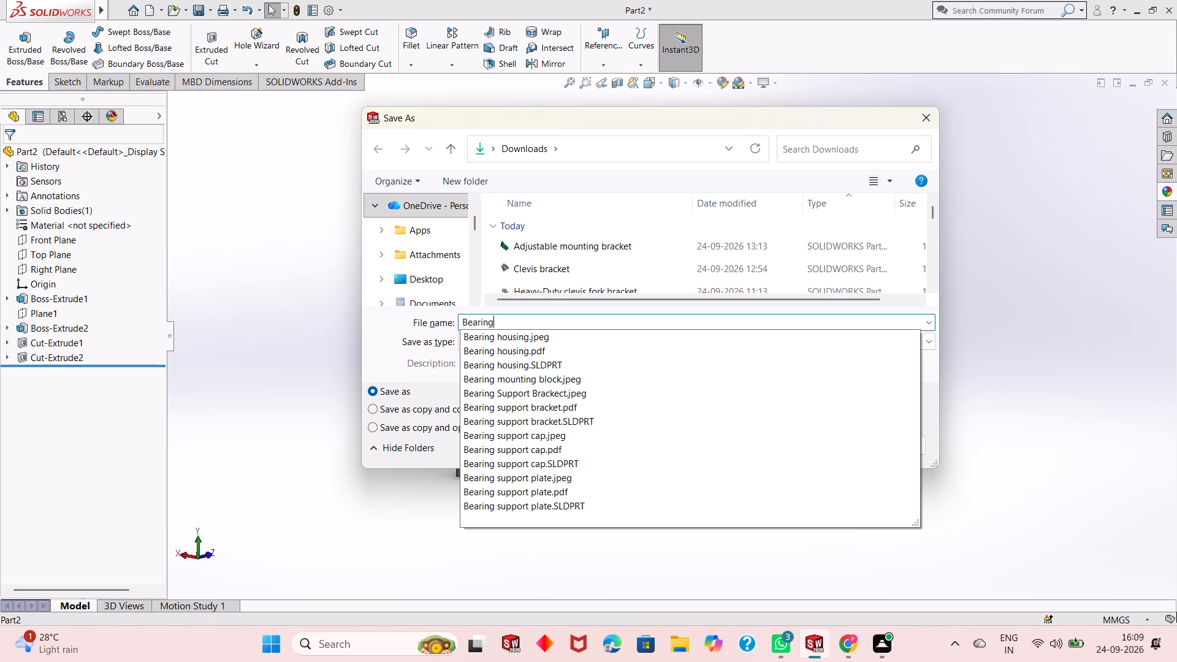
{"action": "key", "text": "space"}
{"action": "type", "text": "mounting"}
{"action": "key", "text": "space"}
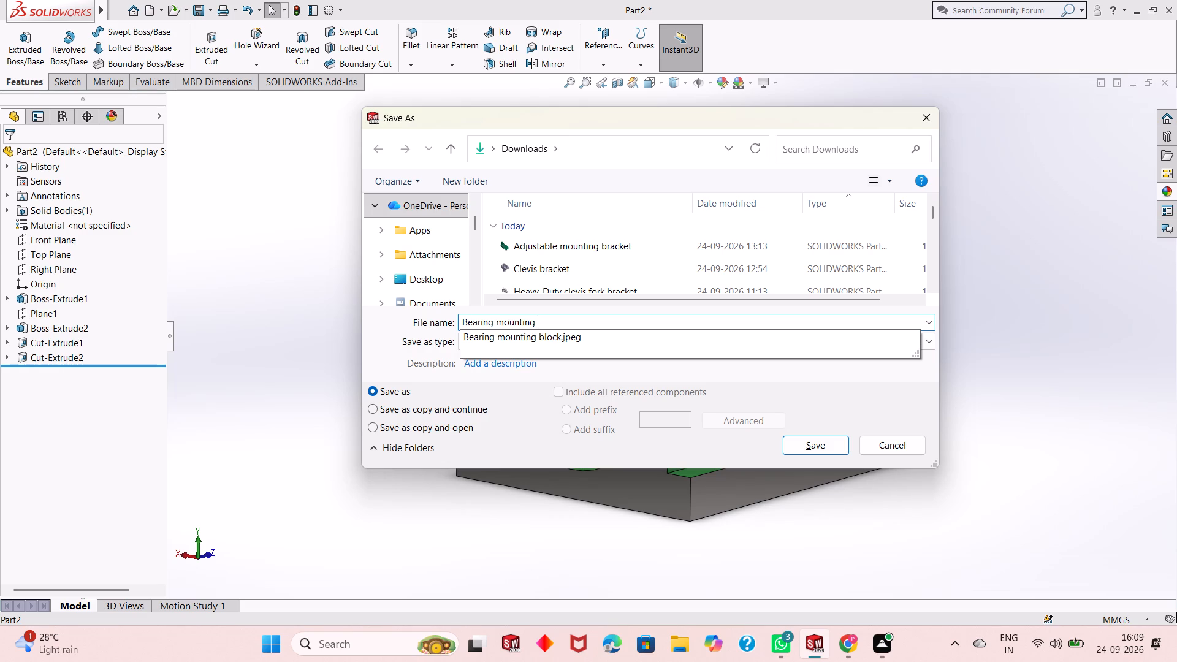
{"action": "type", "text": "blo"}
{"action": "key", "text": "space"}
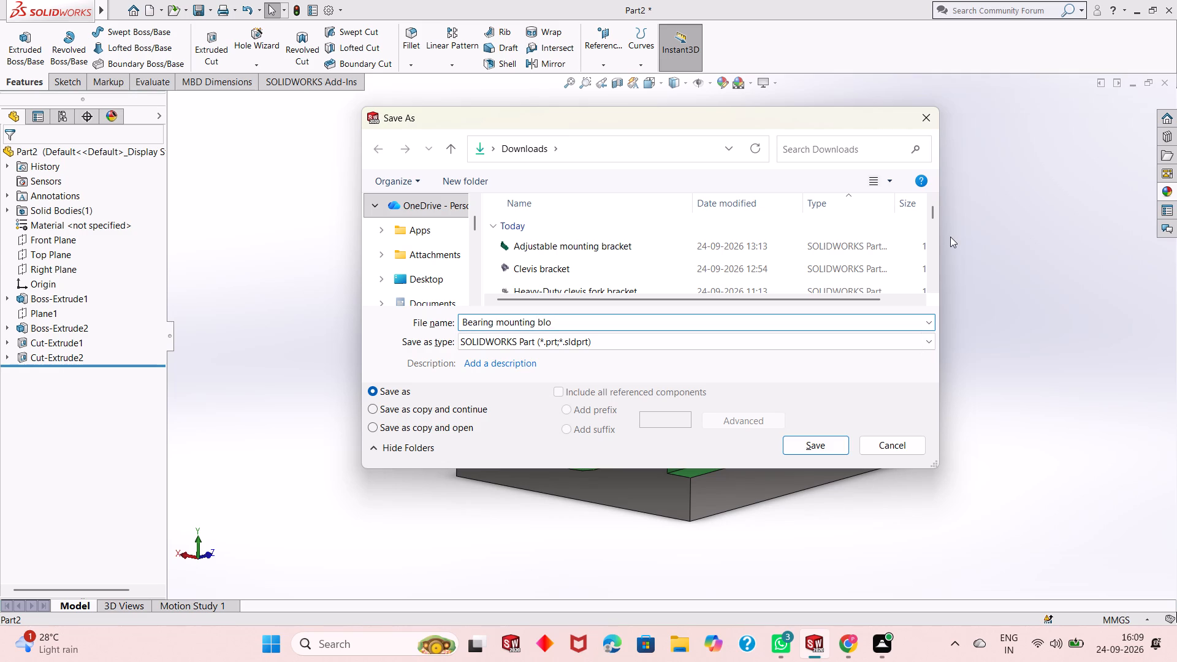
{"action": "key", "text": "BackSpace"}
{"action": "type", "text": "ck"}
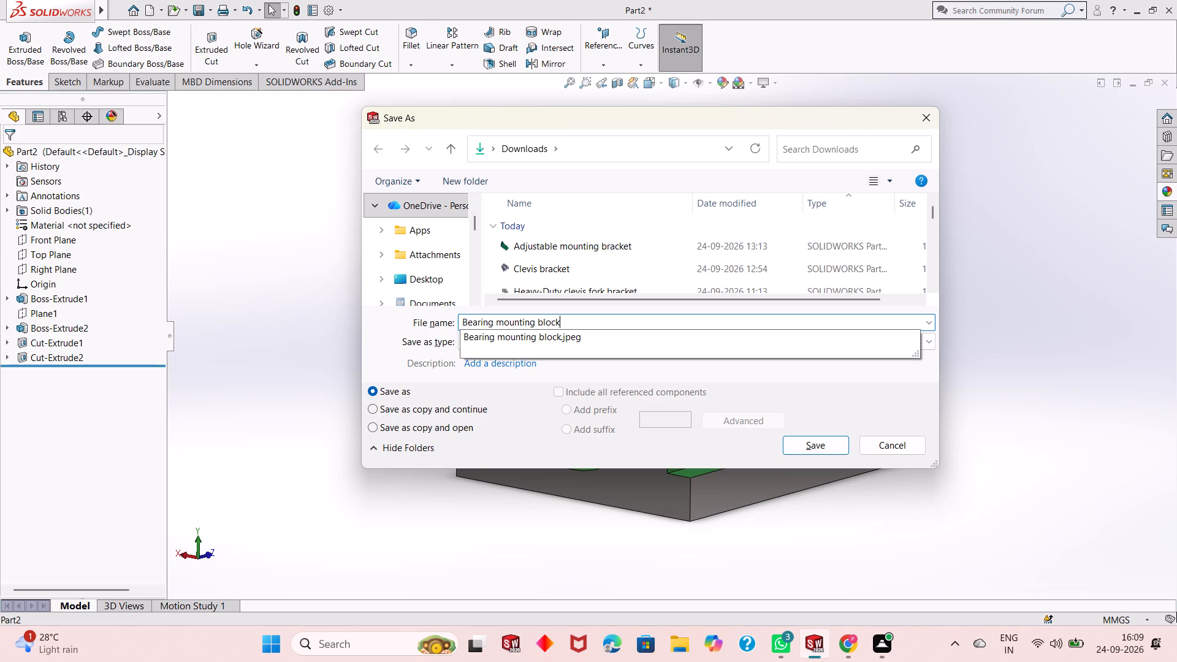
{"action": "key", "text": "Return"}
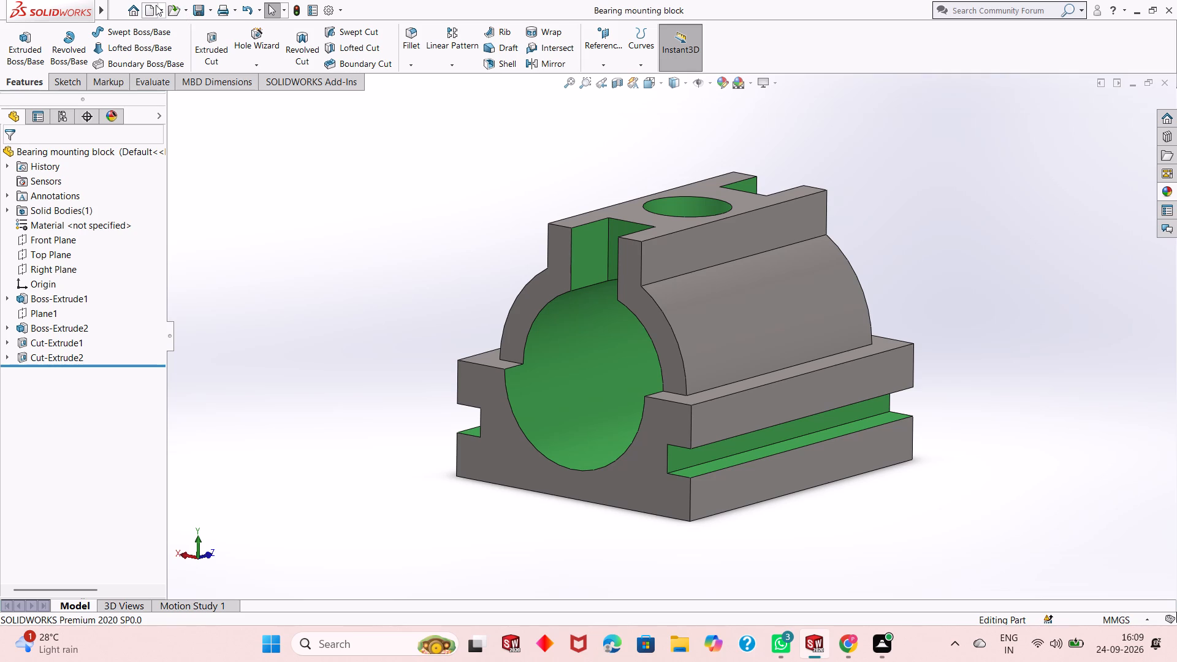
Save a PDF version of the part as "Bearing mounting block" in Downloads, using the Adobe Portable Document Format type.
{"action": "left_click", "coordinate": [209, 13]}
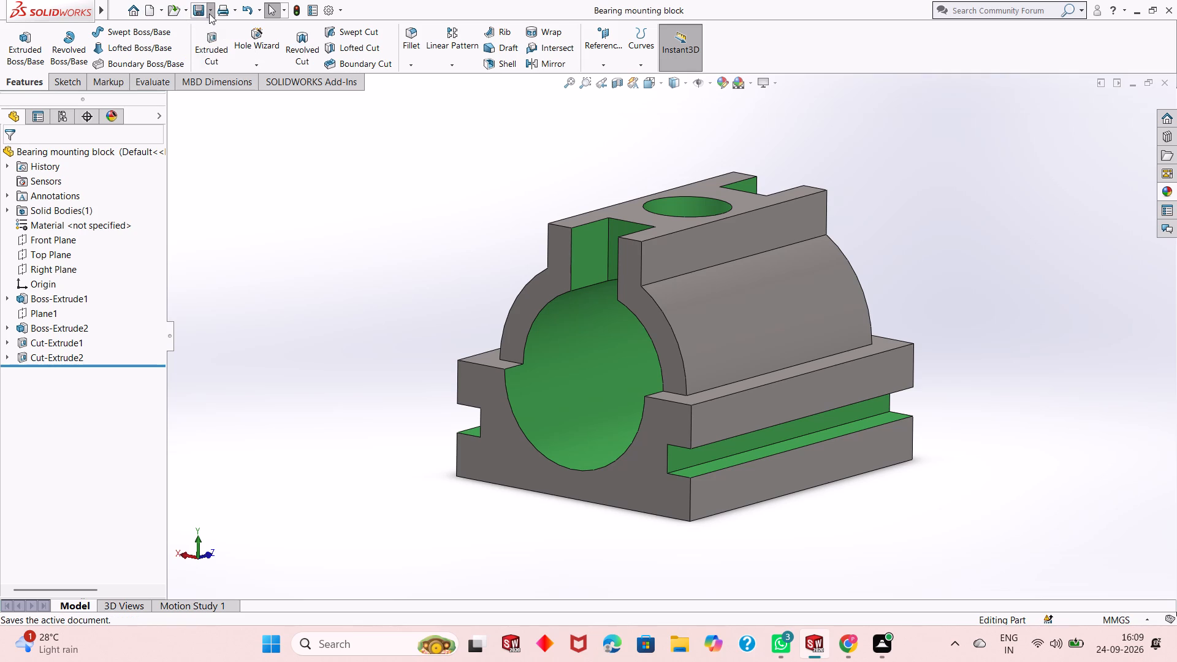
{"action": "left_click", "coordinate": [217, 38]}
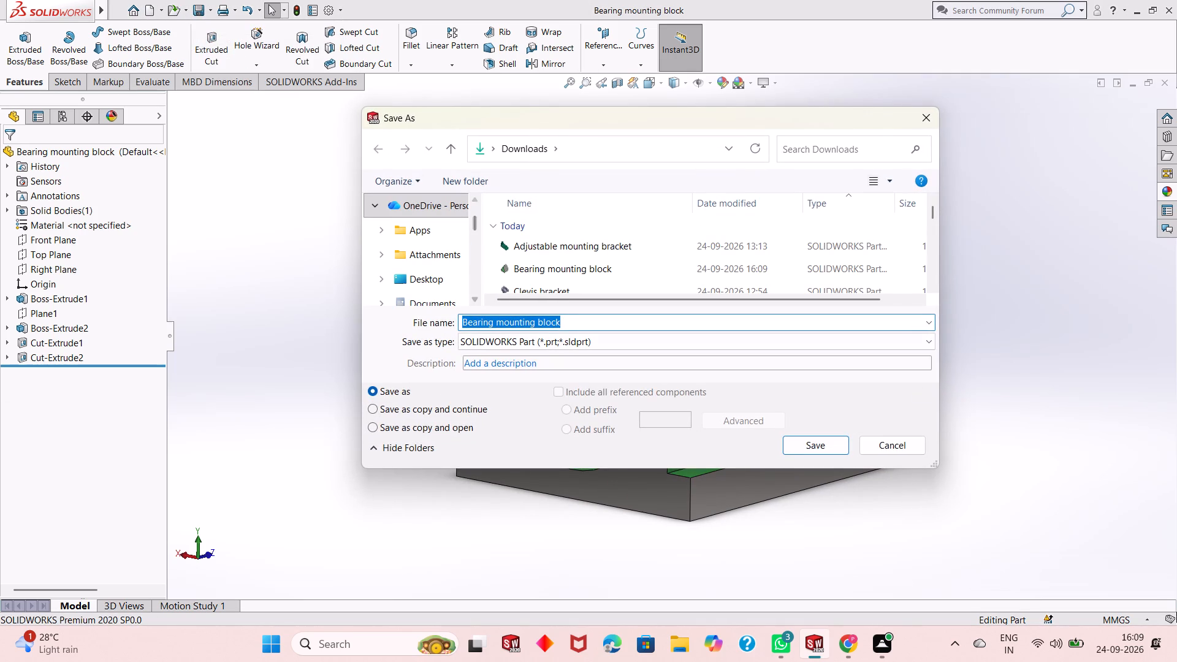
{"action": "left_click", "coordinate": [528, 335]}
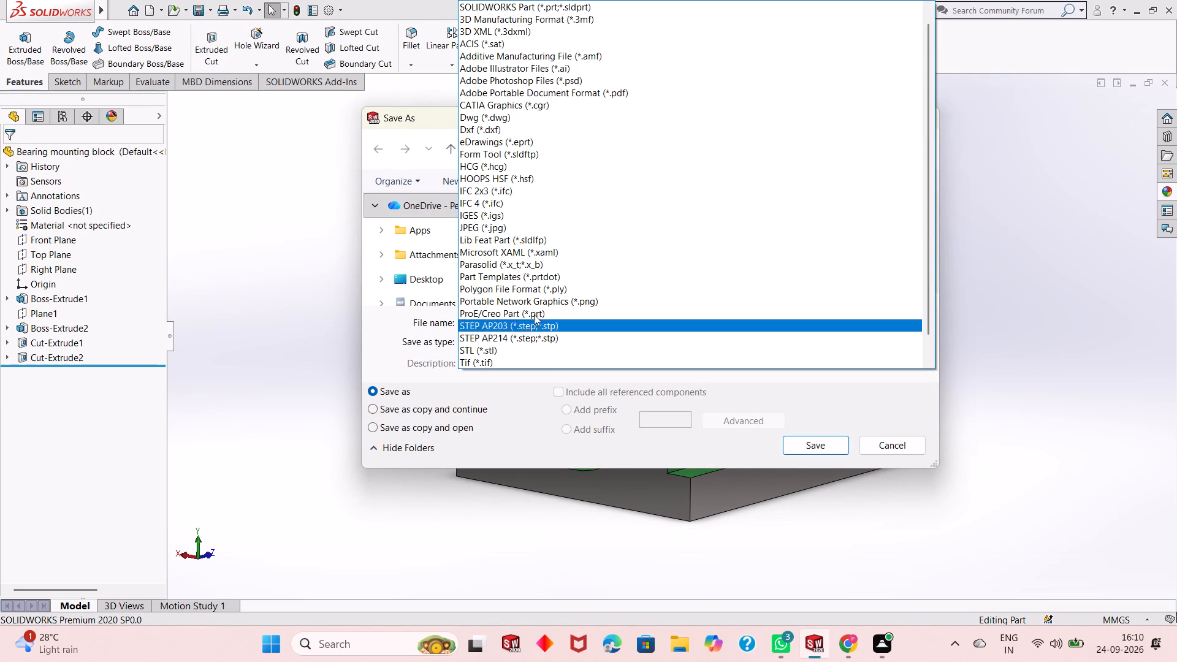
{"action": "left_click", "coordinate": [635, 89]}
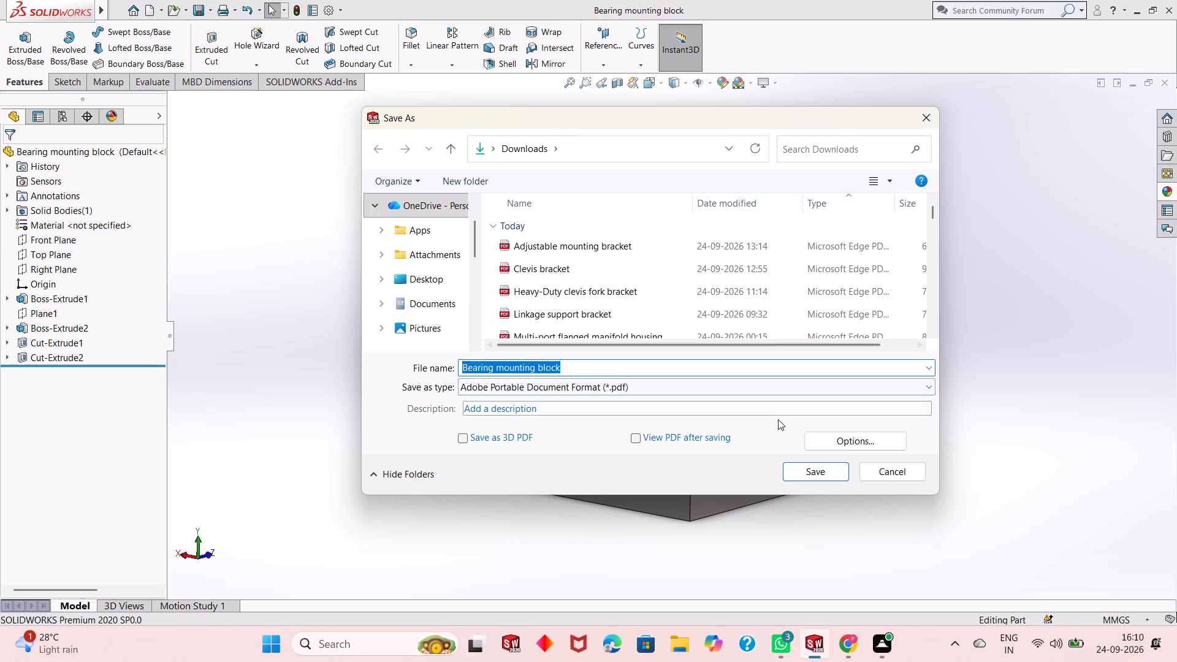
{"action": "left_click", "coordinate": [817, 474]}
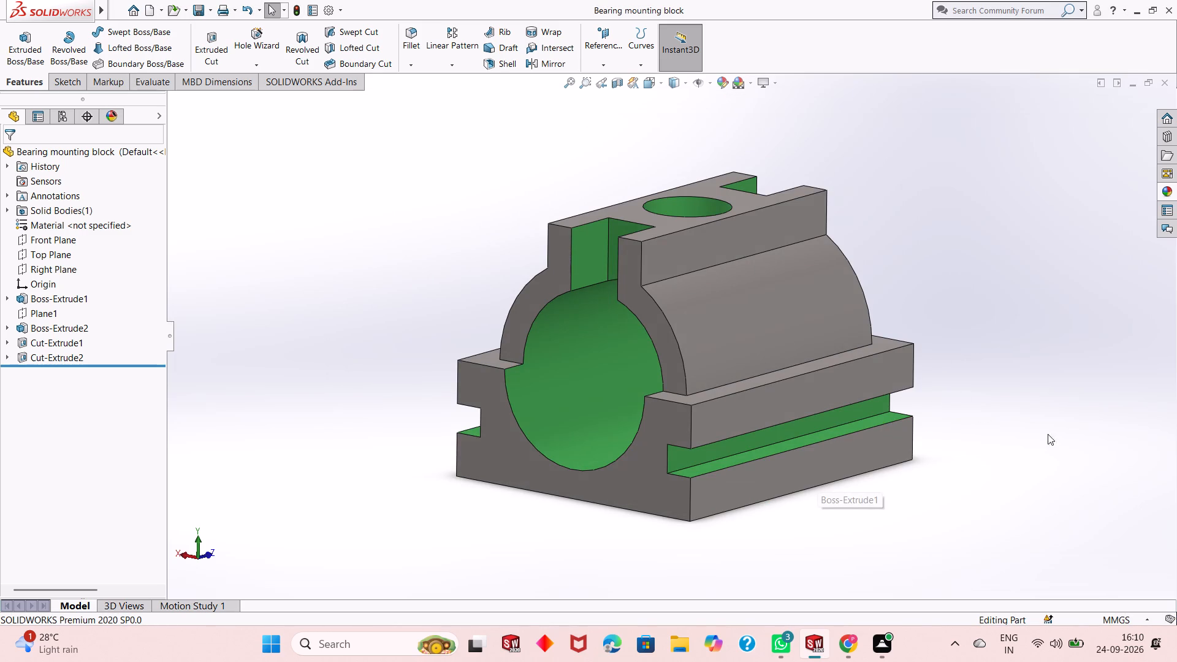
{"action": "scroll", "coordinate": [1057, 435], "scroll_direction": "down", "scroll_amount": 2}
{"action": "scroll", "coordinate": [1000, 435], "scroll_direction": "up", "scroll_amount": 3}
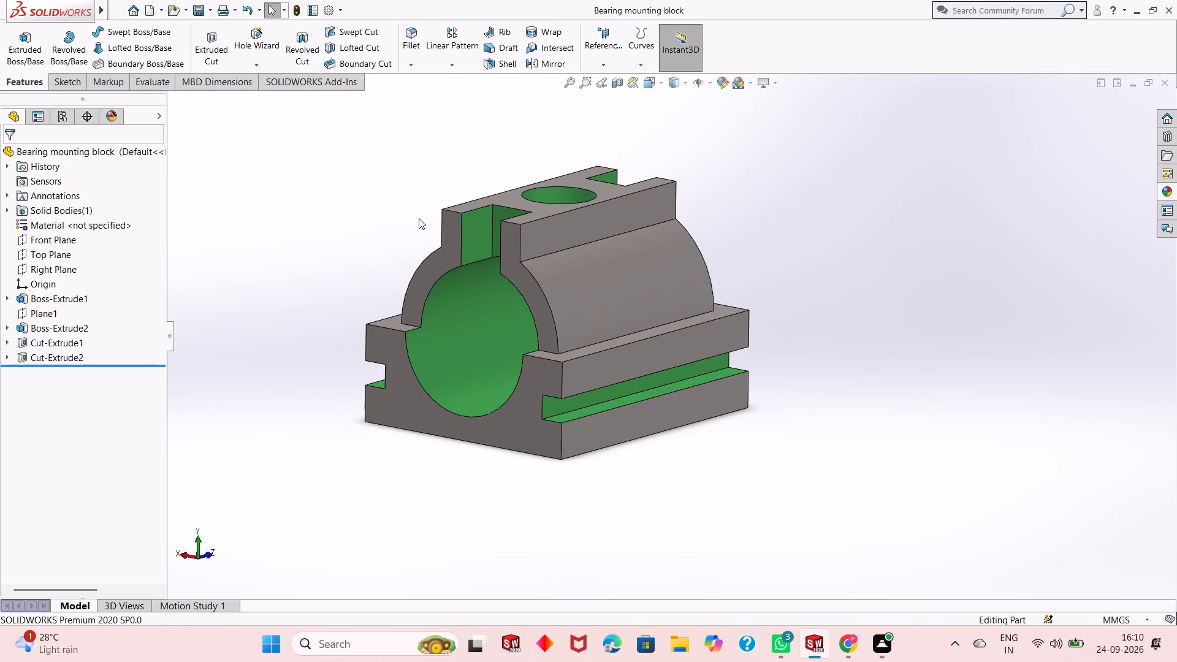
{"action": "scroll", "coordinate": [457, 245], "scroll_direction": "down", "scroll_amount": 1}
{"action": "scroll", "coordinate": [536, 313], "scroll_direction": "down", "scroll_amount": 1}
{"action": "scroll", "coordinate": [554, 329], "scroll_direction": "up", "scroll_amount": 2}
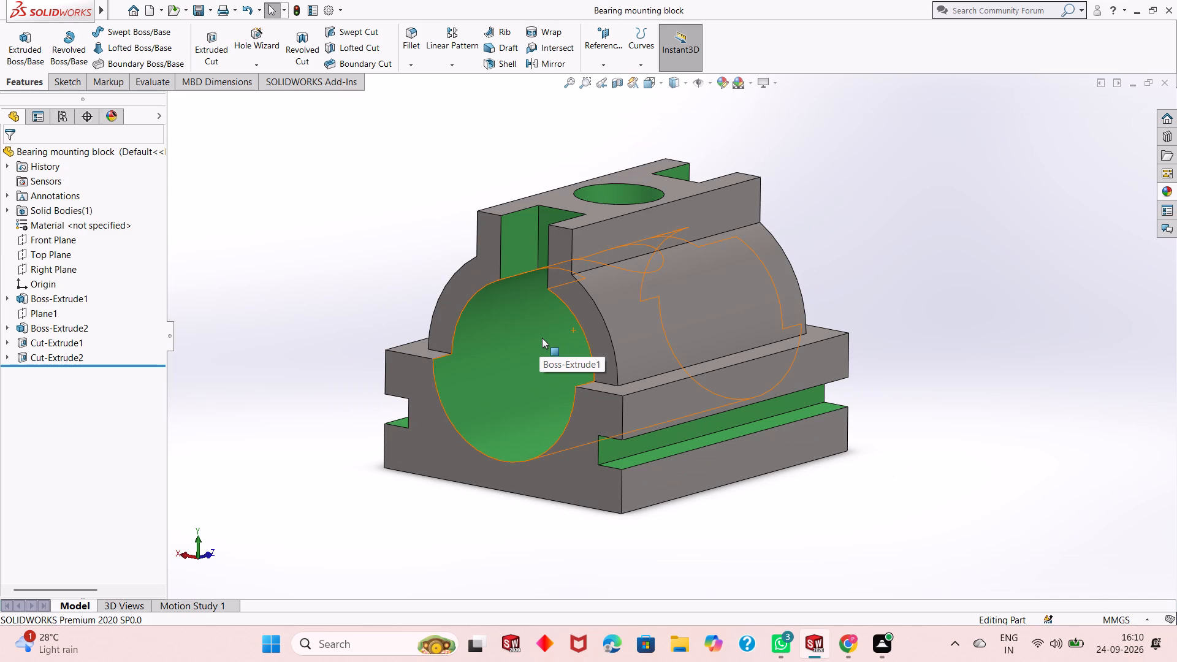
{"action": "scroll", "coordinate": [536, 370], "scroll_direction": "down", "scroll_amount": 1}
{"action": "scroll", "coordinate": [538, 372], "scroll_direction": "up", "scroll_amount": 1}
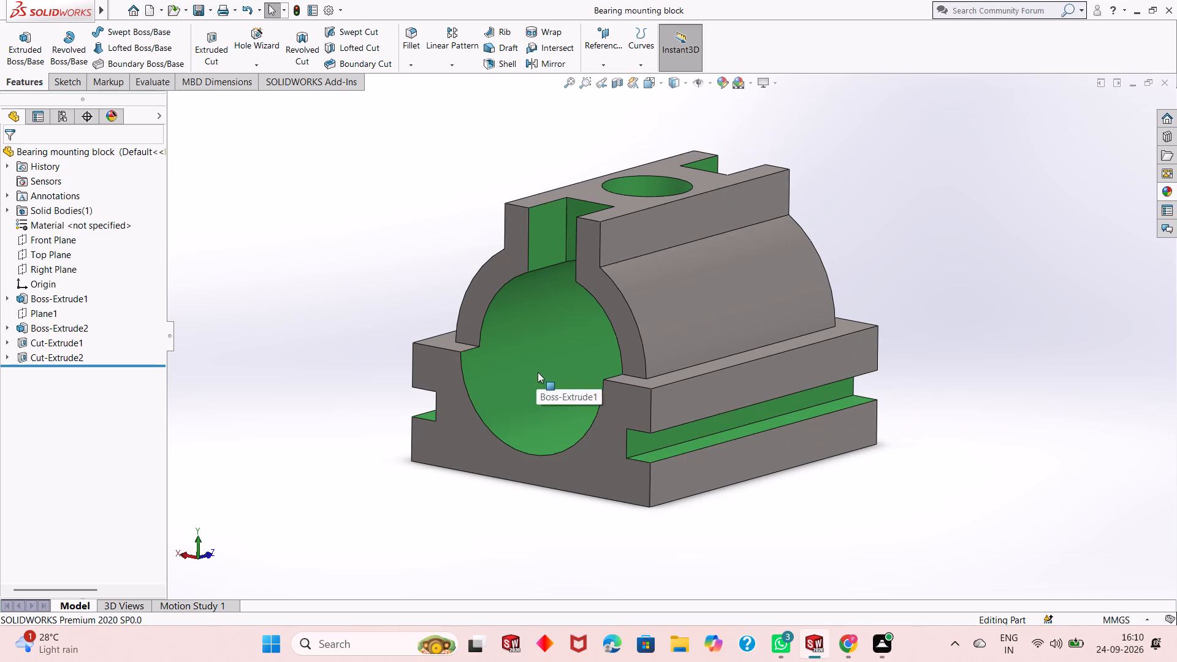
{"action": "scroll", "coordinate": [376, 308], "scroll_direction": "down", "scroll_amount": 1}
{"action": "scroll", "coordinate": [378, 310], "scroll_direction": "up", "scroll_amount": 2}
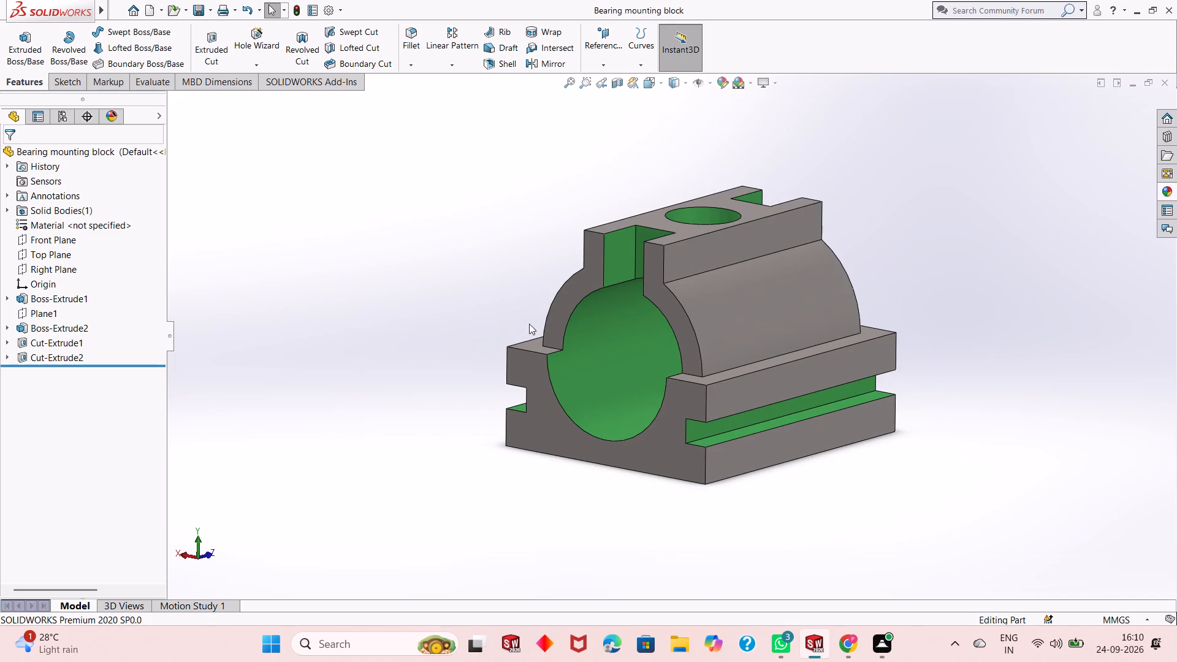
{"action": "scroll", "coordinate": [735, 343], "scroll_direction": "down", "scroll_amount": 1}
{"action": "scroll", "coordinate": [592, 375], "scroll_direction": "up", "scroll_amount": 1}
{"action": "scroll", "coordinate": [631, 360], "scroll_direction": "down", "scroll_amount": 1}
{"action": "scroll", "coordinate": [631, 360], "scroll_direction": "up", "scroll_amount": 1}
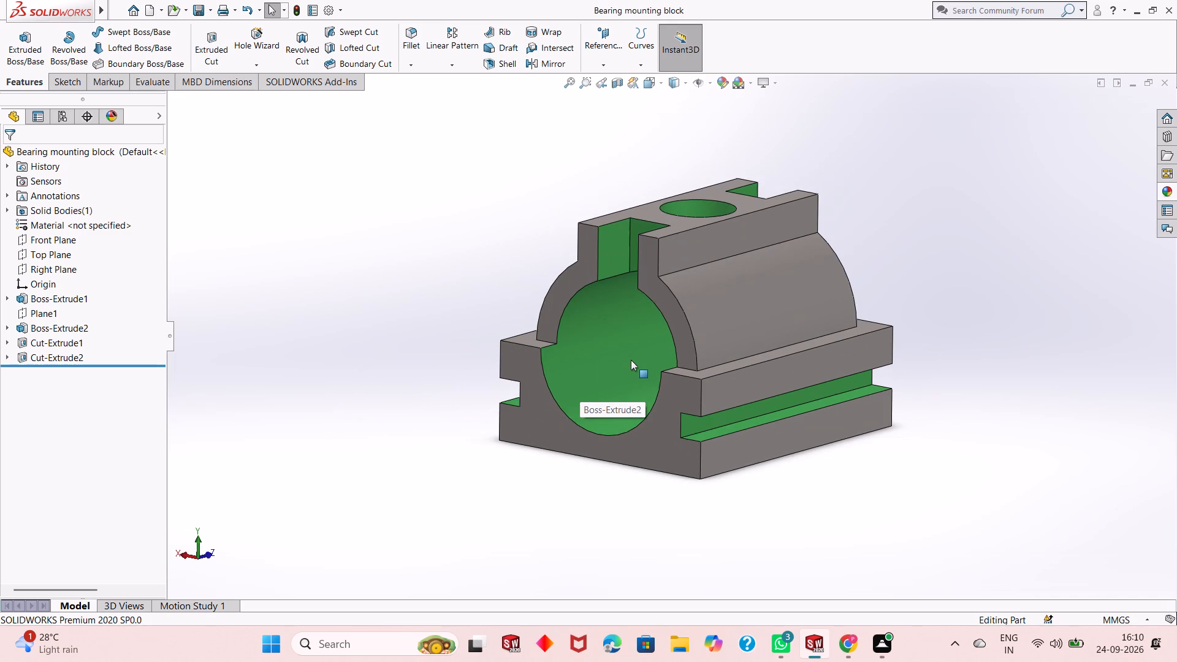